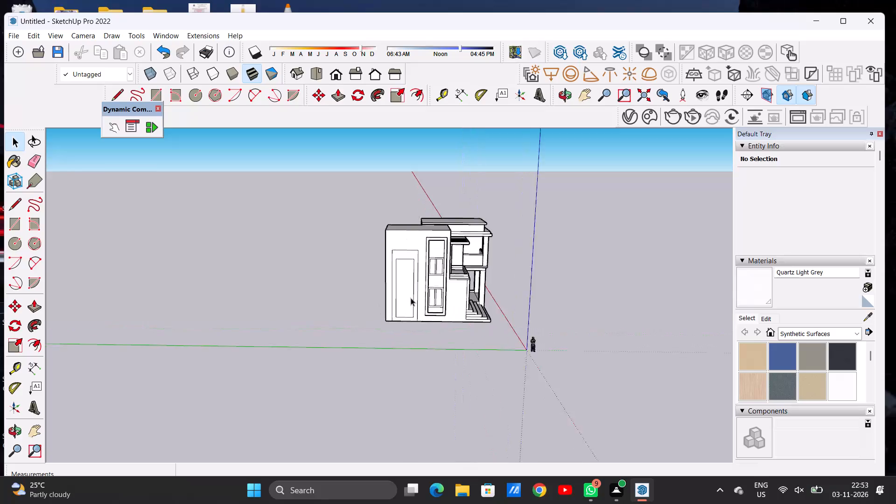
Examine the side wall of the house around the plain framed panel beside the window strip.
scroll(411, 298, "up", 4)
scroll(411, 298, "down", 1)
scroll(411, 298, "up", 2)
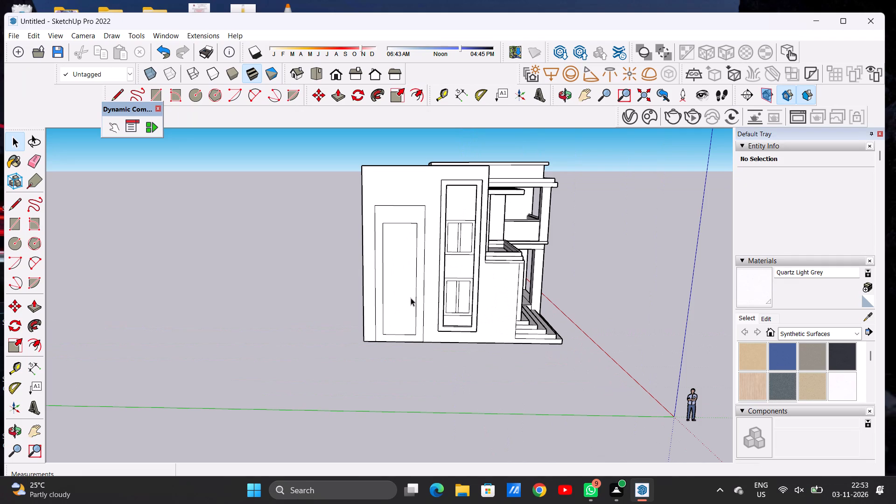
scroll(399, 296, "down", 10)
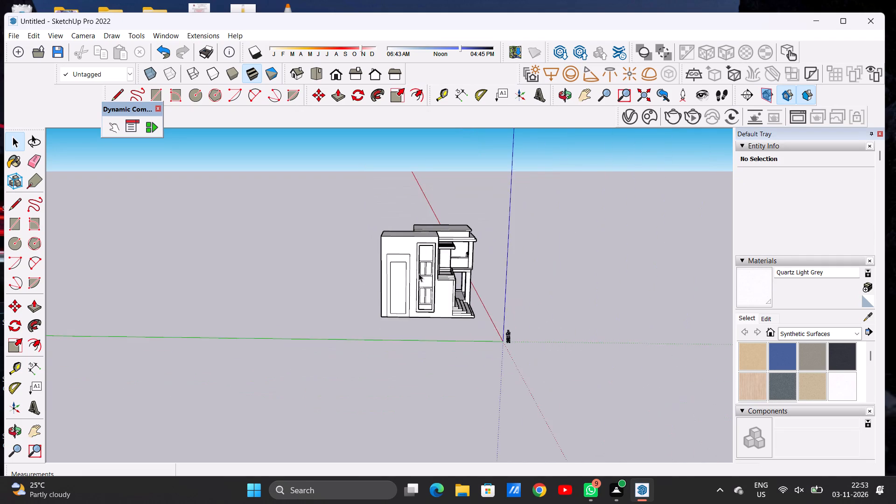
scroll(416, 264, "up", 10)
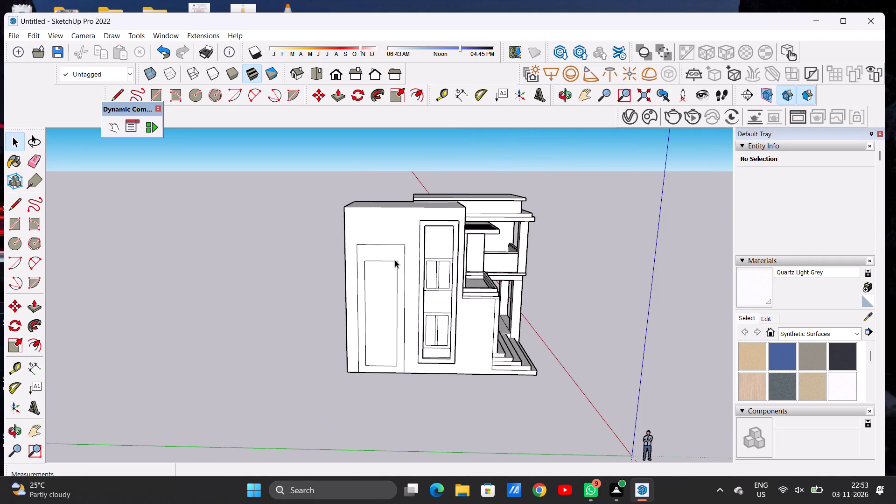
scroll(379, 277, "up", 4)
scroll(411, 281, "down", 2)
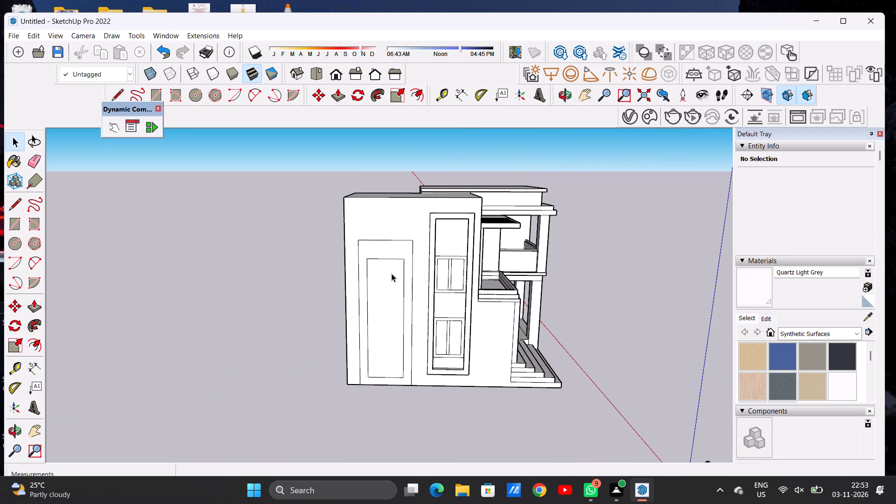
scroll(390, 273, "down", 2)
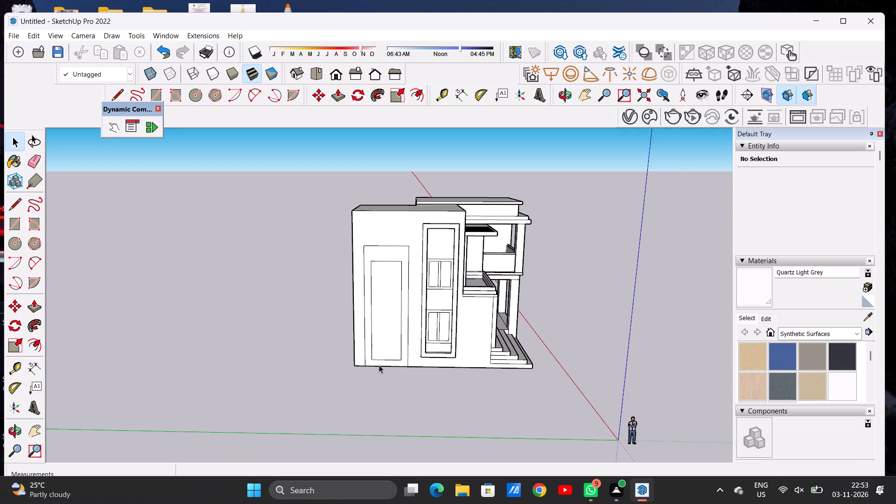
scroll(377, 364, "up", 4)
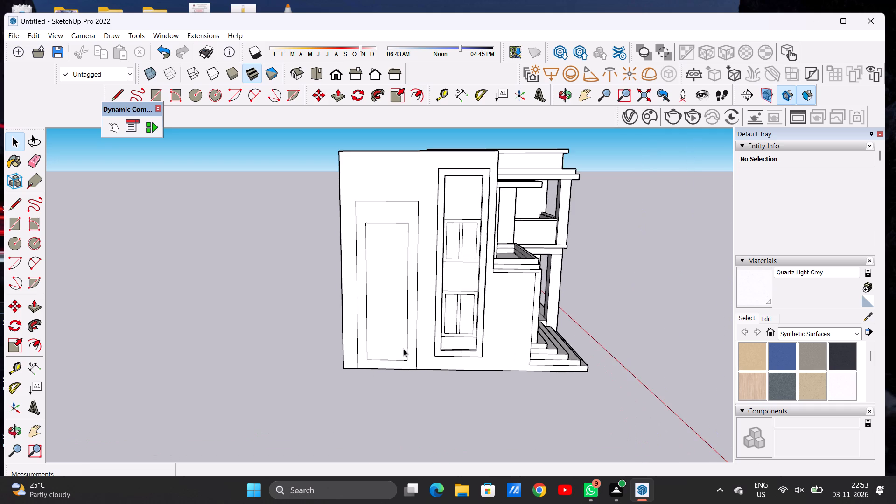
scroll(398, 340, "down", 3)
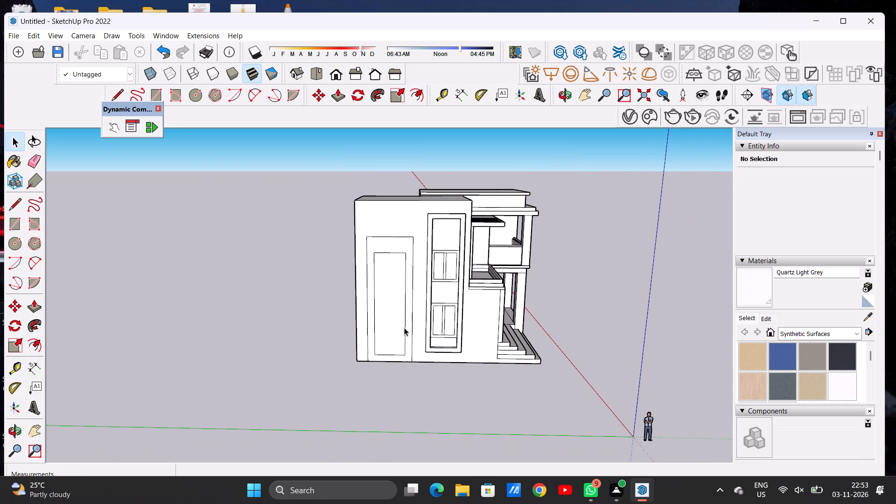
Draw three horizontal lines, each about 8' 2" long, across the side wall's inner panel to divide it into four sections.
key("o")
left_click_drag(419, 331, 335, 368)
left_click_drag(335, 368, 365, 362)
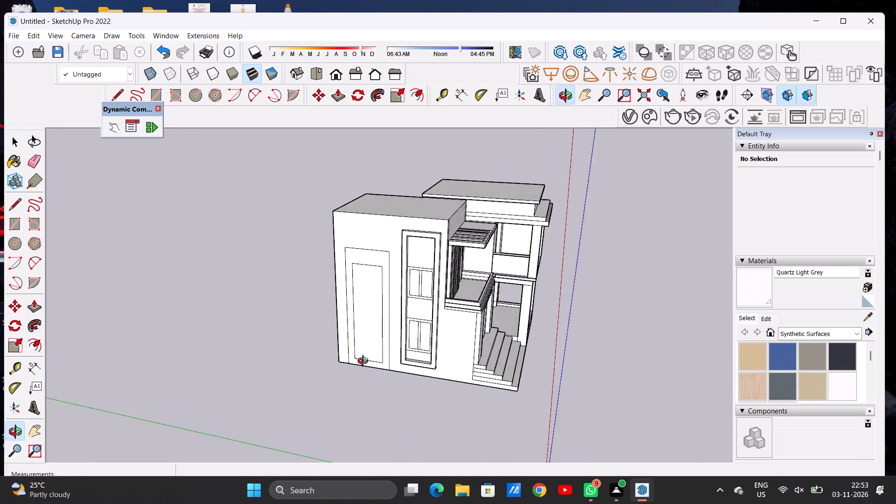
left_click_drag(365, 362, 435, 312)
scroll(376, 321, "up", 4)
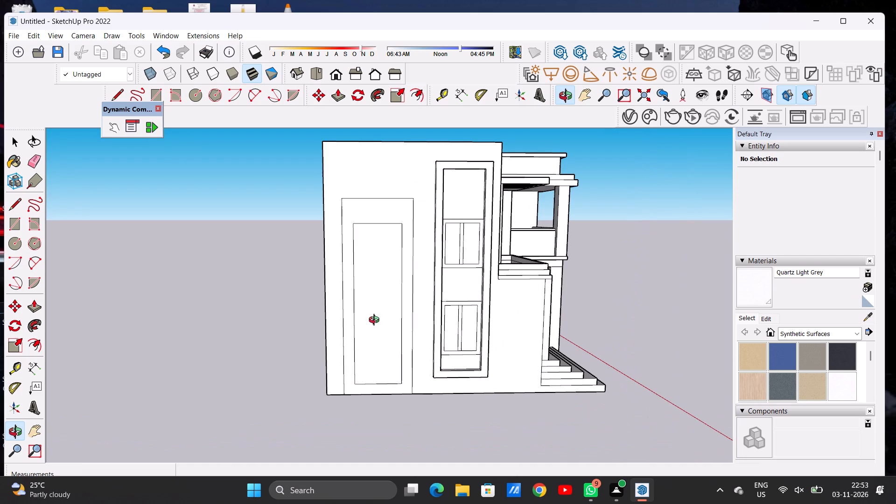
key("l")
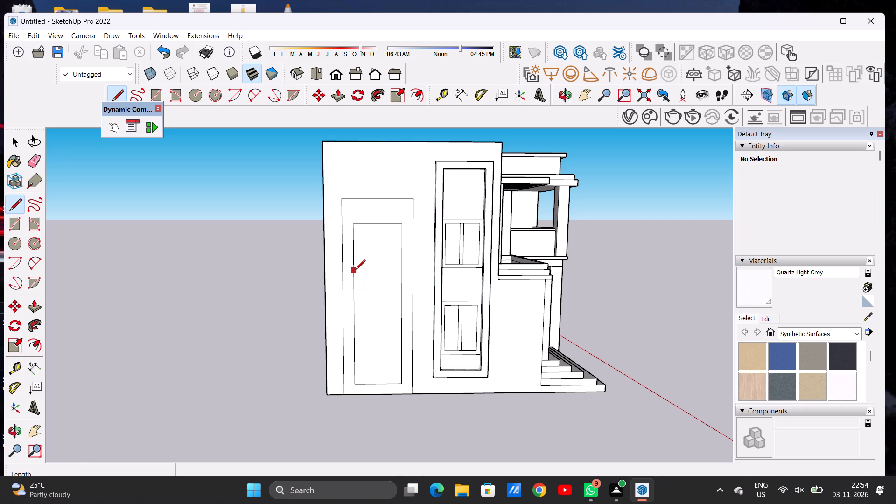
left_click(354, 273)
left_click(402, 274)
left_click(356, 308)
left_click(404, 308)
left_click(356, 370)
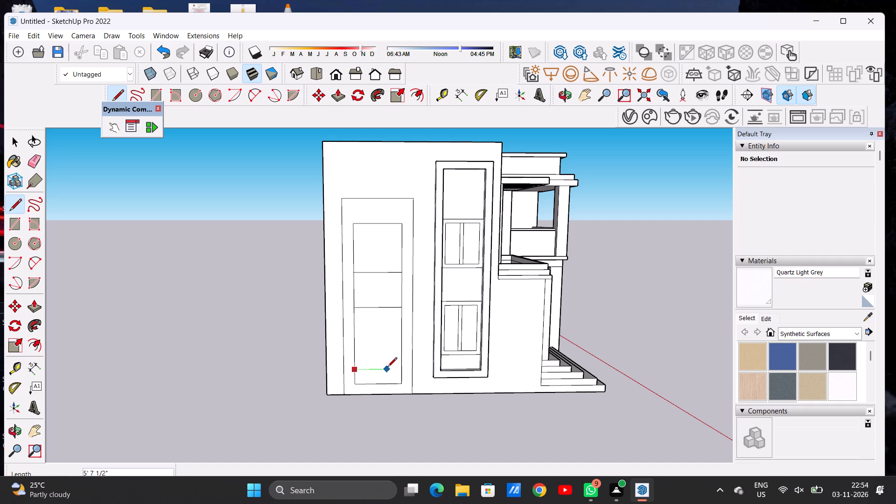
left_click(399, 368)
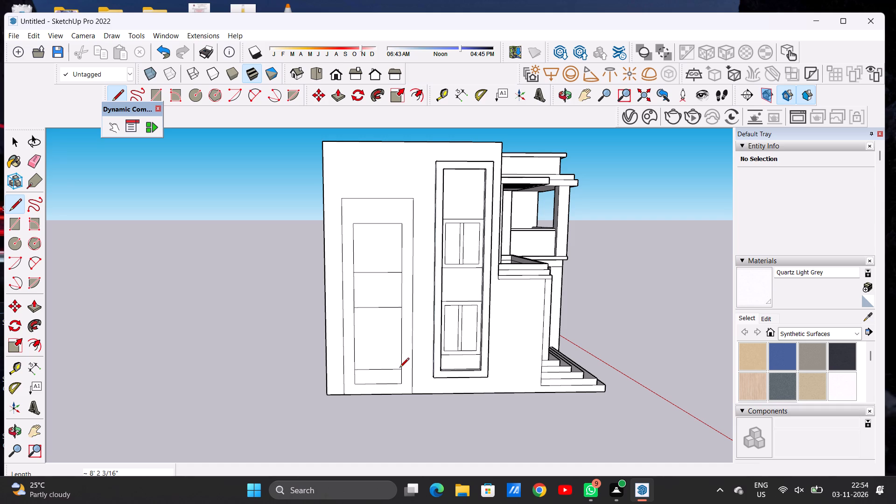
key("space")
Offset the outline of the panel's top section inward to form the upper window frame.
scroll(388, 251, "up", 1)
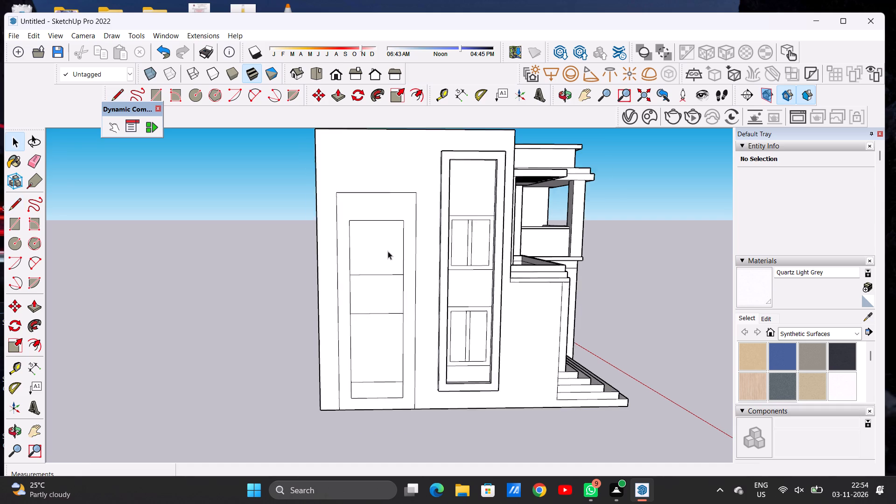
scroll(388, 251, "up", 2)
type("OF")
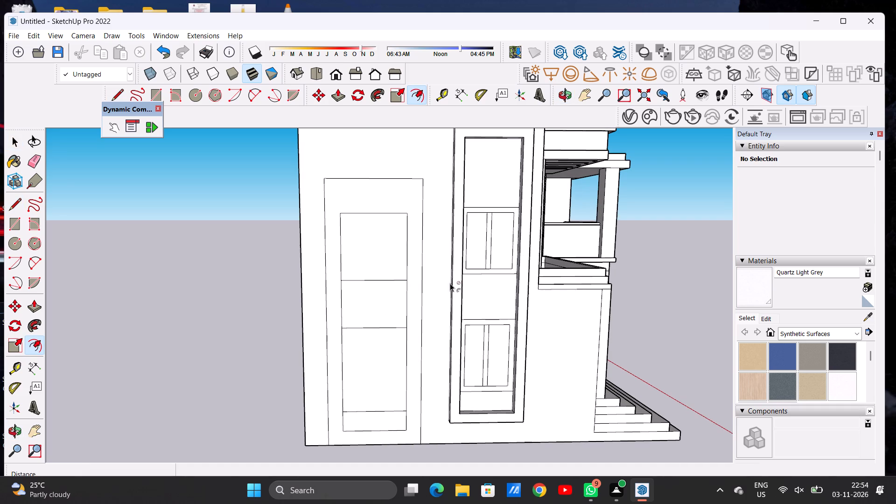
left_click(360, 215)
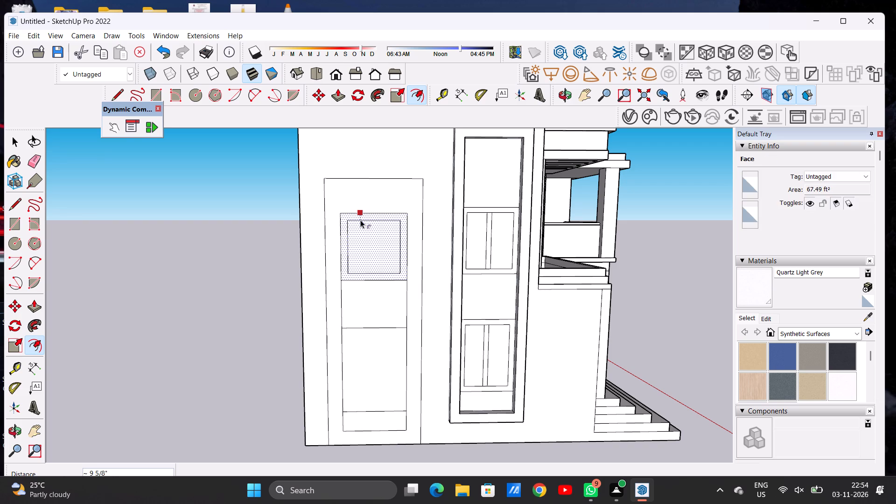
left_click(360, 218)
key("space")
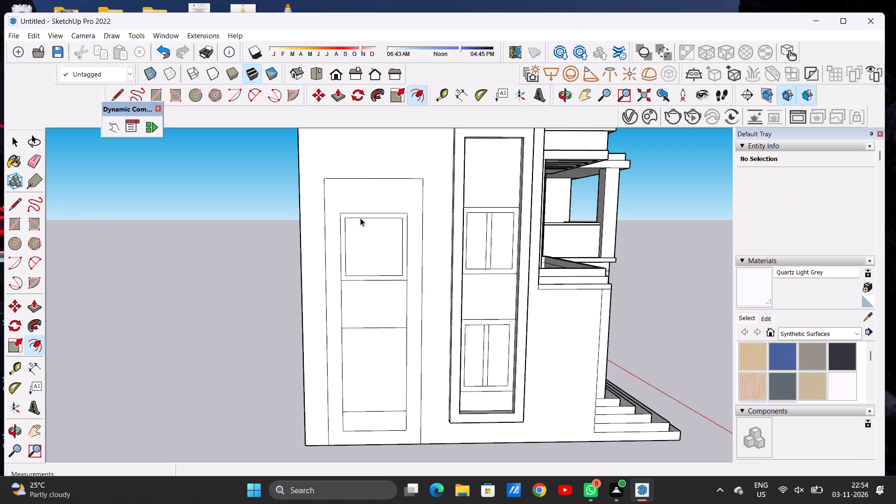
Draw two closely spaced vertical lines, about 7' 1" long, down the middle of the upper window frame as a mullion.
type("L")
scroll(384, 249, "up", 5)
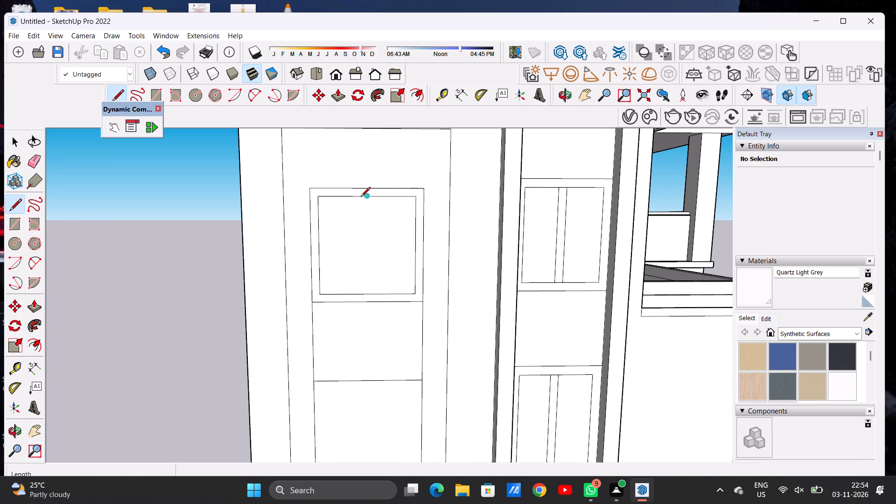
left_click(361, 197)
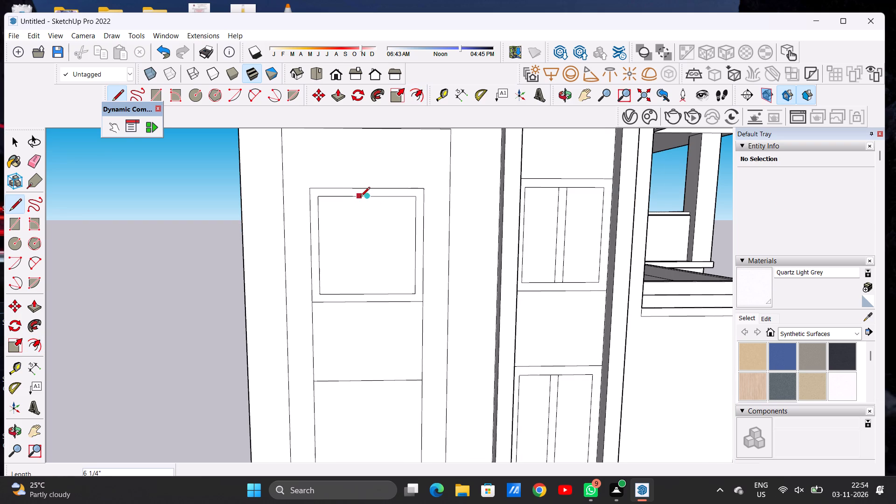
left_click(360, 197)
key("space")
type("L")
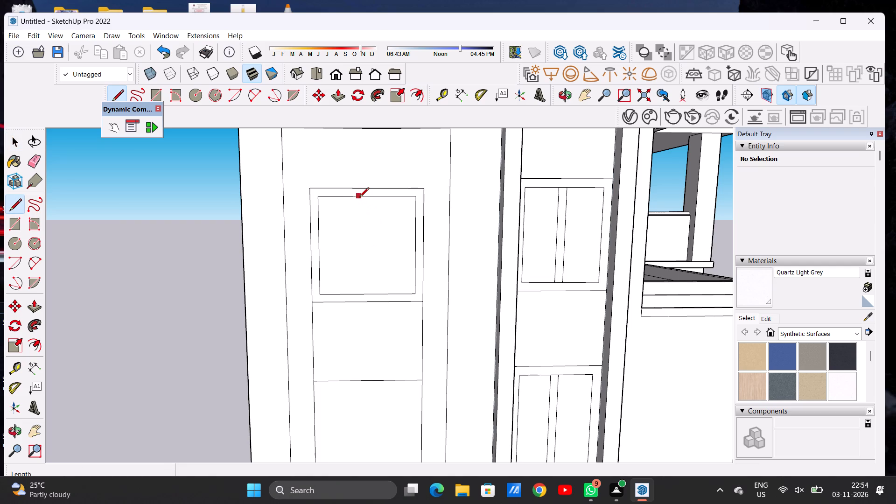
left_click(359, 198)
left_click(358, 292)
left_click_drag(367, 196, 368, 201)
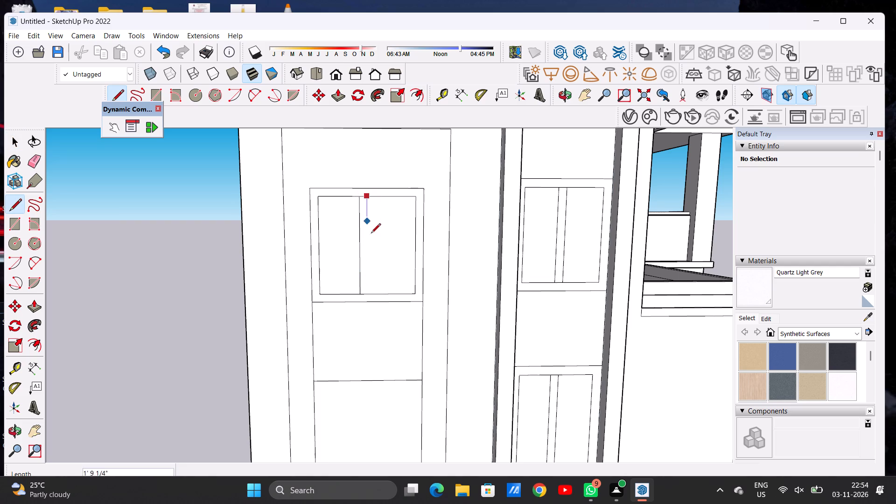
left_click(369, 292)
key("space")
Move the panel's lowest horizontal dividing line up by about 1' 5 3/8".
scroll(331, 221, "down", 5)
scroll(331, 221, "up", 1)
scroll(331, 221, "down", 1)
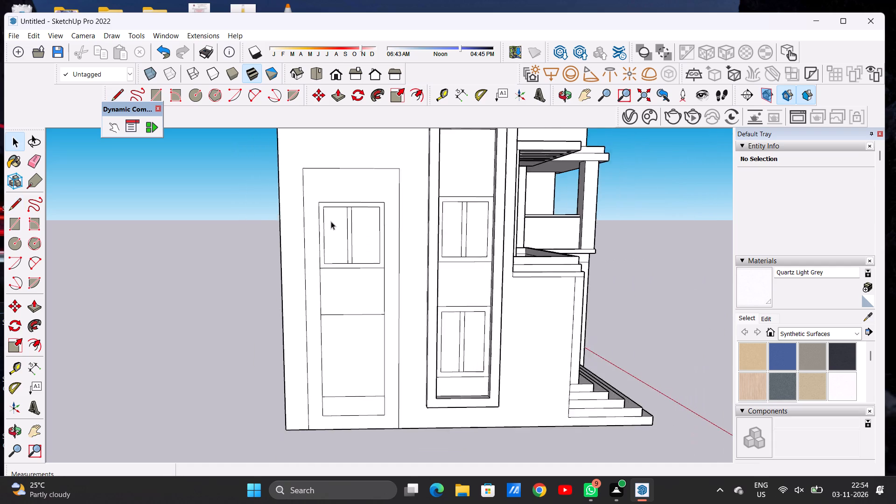
scroll(331, 221, "down", 1)
scroll(329, 210, "up", 1)
scroll(329, 210, "down", 6)
scroll(329, 210, "up", 1)
scroll(329, 210, "down", 1)
scroll(350, 308, "up", 3)
scroll(350, 308, "down", 1)
scroll(350, 308, "up", 4)
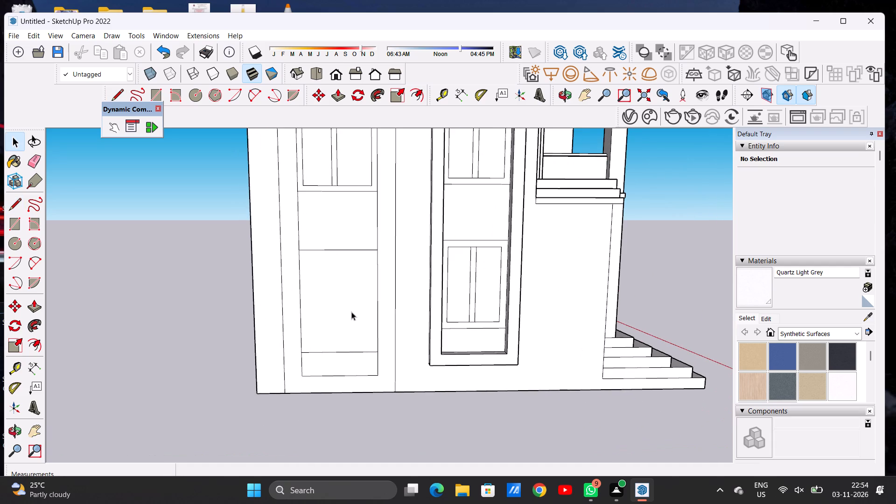
scroll(360, 342, "up", 4)
left_click(379, 355)
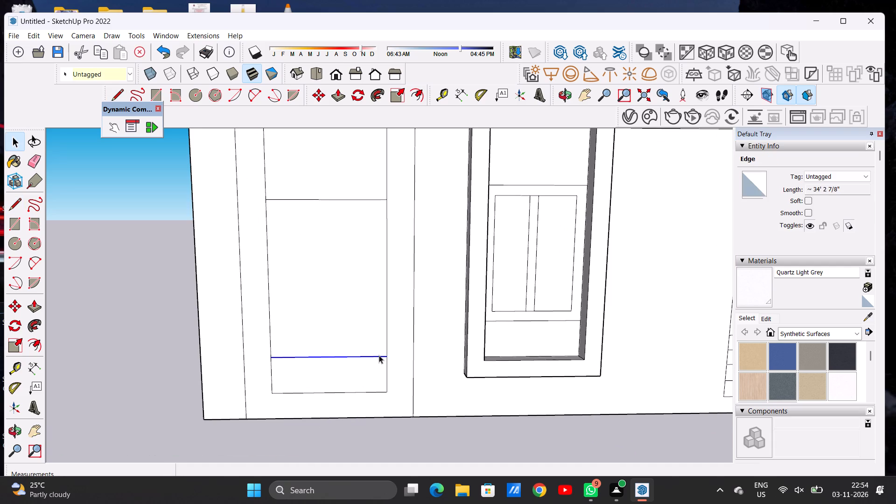
key("m")
left_click(390, 357)
left_click(387, 336)
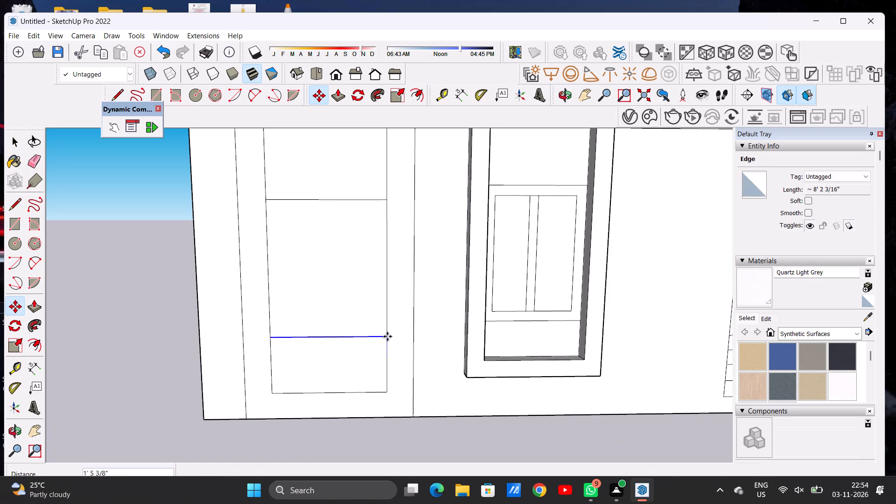
key("space")
scroll(377, 332, "down", 7)
left_click(250, 329)
Offset the section above the moved line inward by about 7 3/4" to form the lower window frame.
scroll(366, 317, "up", 1)
scroll(366, 317, "down", 1)
scroll(366, 317, "up", 2)
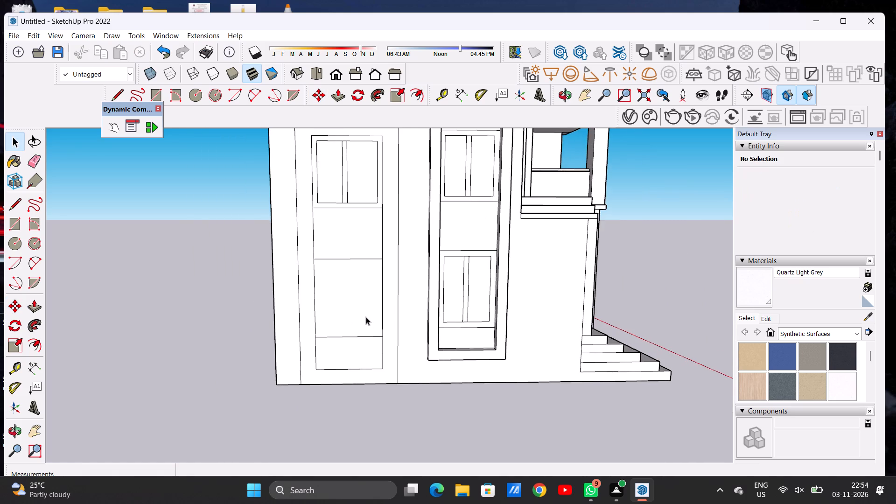
key("o")
key("f")
left_click(331, 255)
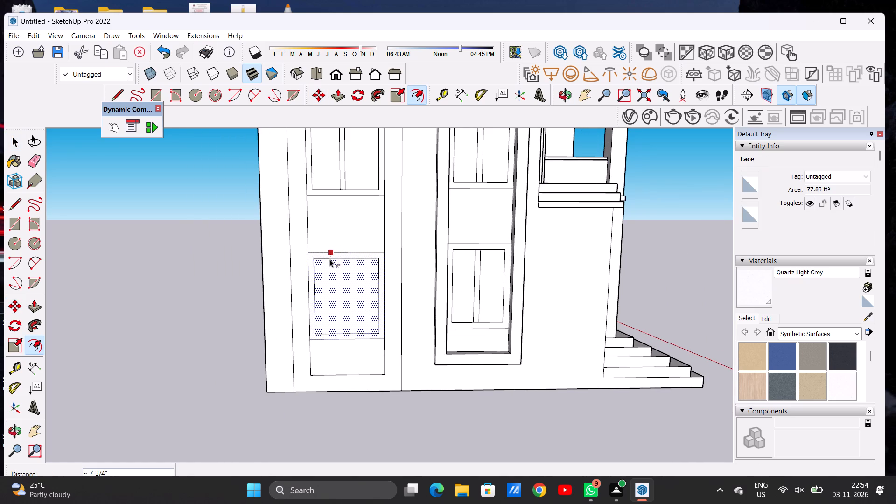
left_click(329, 259)
key("space")
Draw two closely spaced vertical lines from top to bottom through the middle of the lower window frame as a mullion.
type("L")
scroll(346, 285, "up", 4)
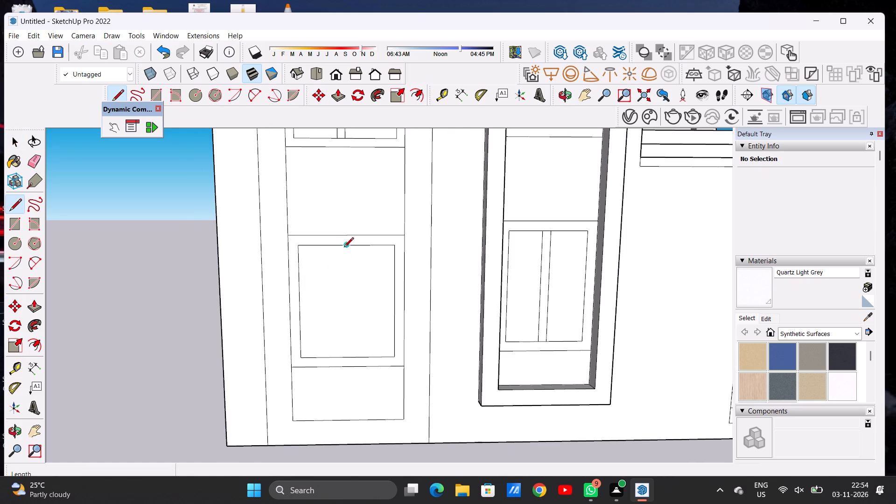
left_click(340, 246)
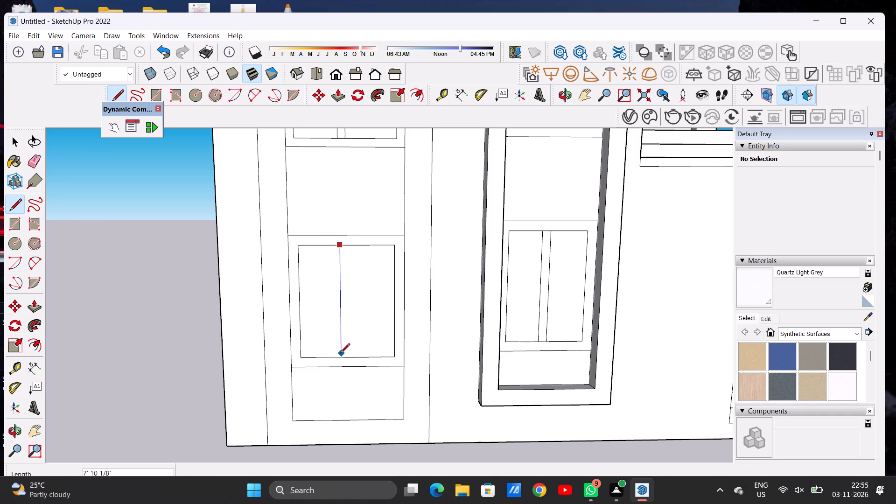
left_click(339, 358)
left_click(349, 246)
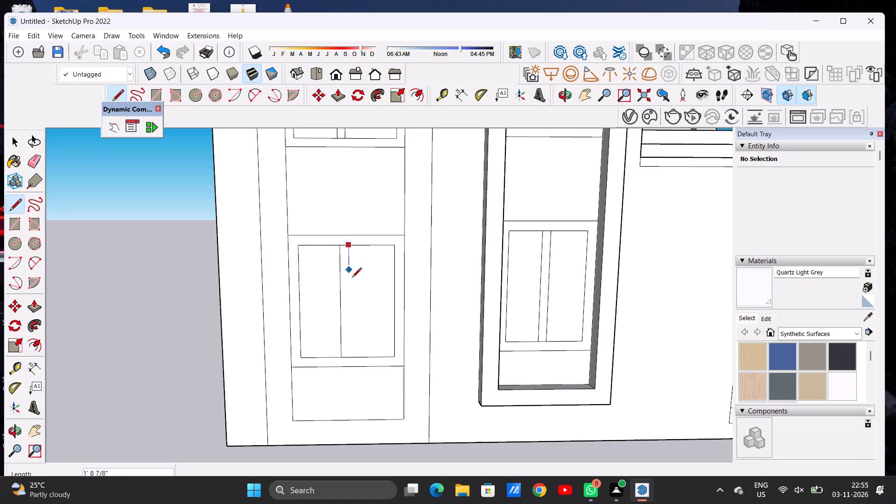
left_click(350, 358)
key("space")
scroll(373, 369, "down", 8)
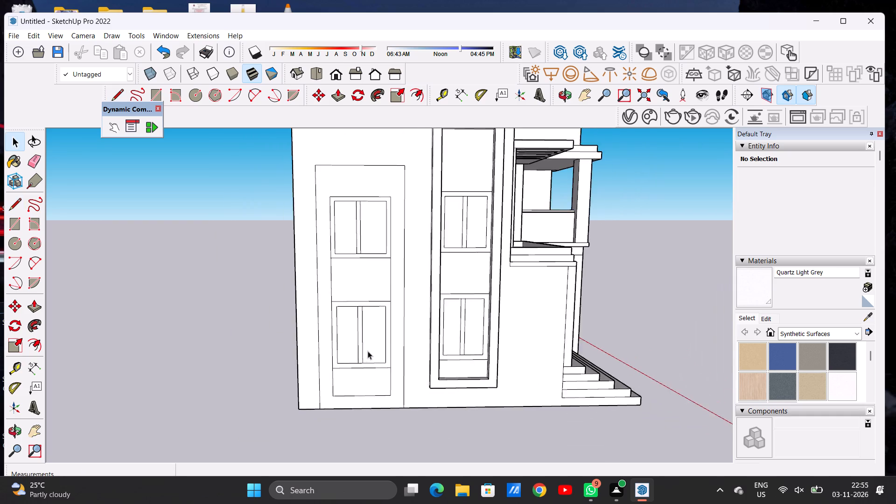
scroll(368, 351, "down", 10)
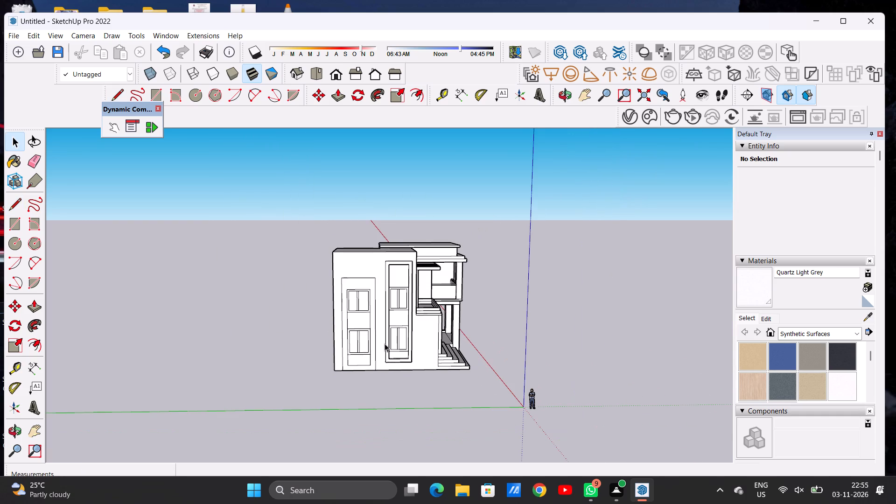
Push/Pull the plain panel's outer border outward from the side wall by about 1' 10 1/4".
scroll(367, 324, "up", 6)
scroll(366, 319, "down", 1)
scroll(366, 319, "up", 3)
key("o")
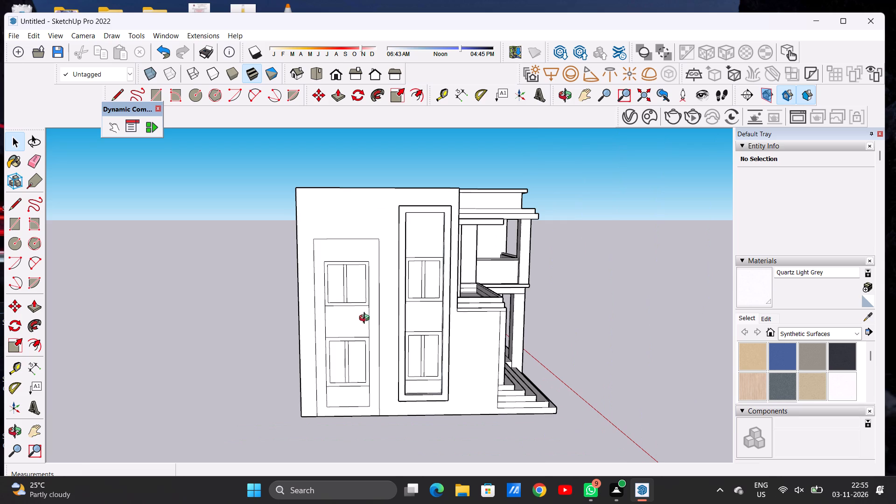
left_click_drag(380, 322, 293, 369)
scroll(339, 283, "up", 1)
scroll(339, 283, "down", 1)
scroll(339, 283, "up", 3)
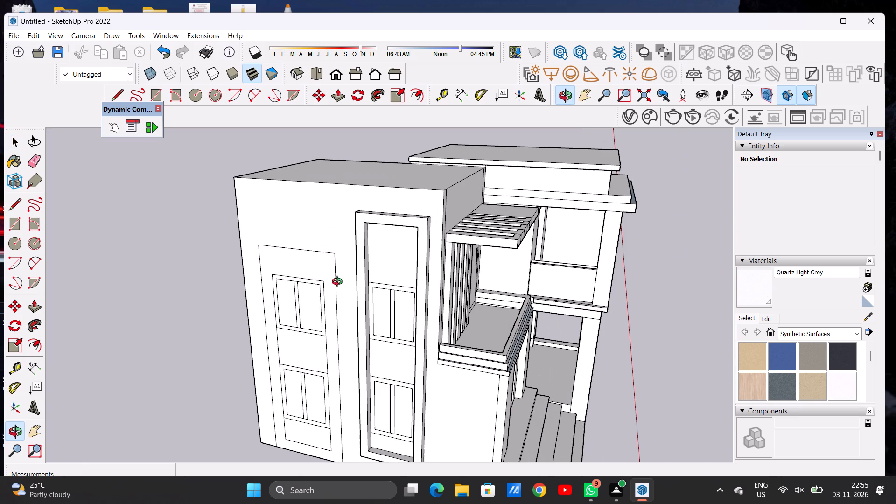
key("p")
scroll(326, 275, "up", 3)
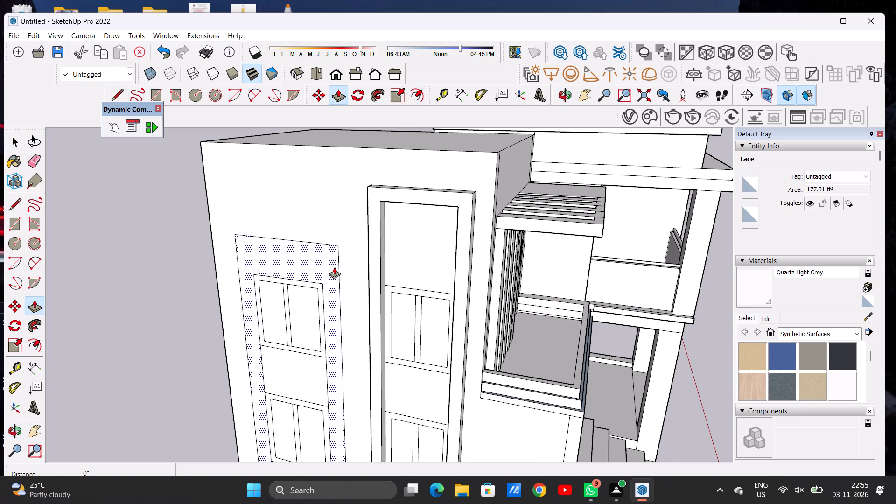
left_click(335, 267)
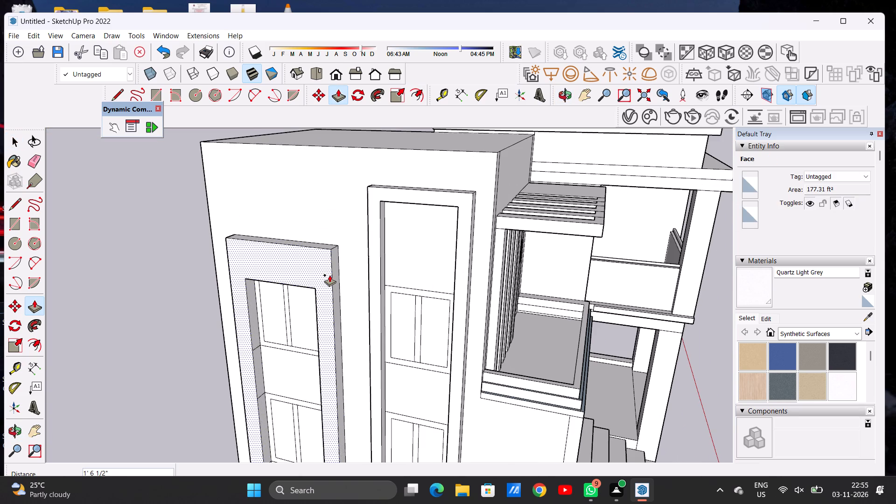
left_click(329, 277)
key("space")
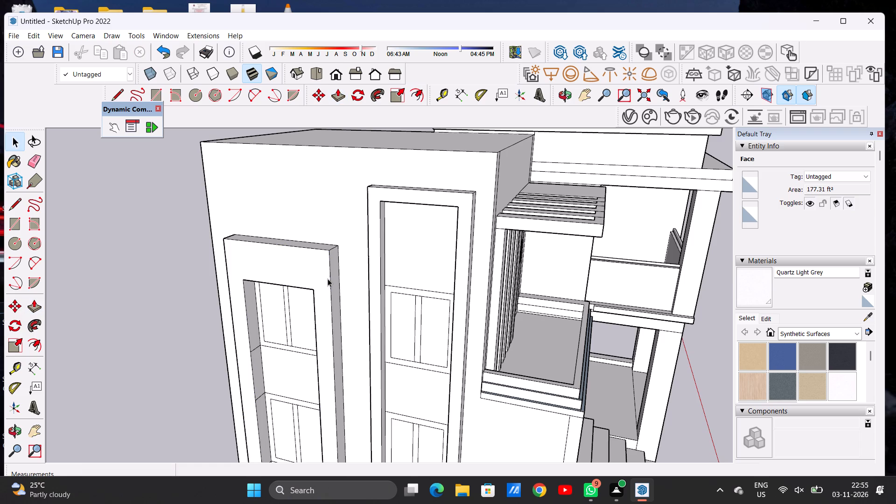
Pull the section between the new panel's two windows outward 1' 10 1/4", flush with the raised border.
type("O")
scroll(329, 275, "down", 7)
left_click_drag(361, 297, 446, 271)
scroll(360, 305, "down", 5)
left_click_drag(353, 333, 227, 355)
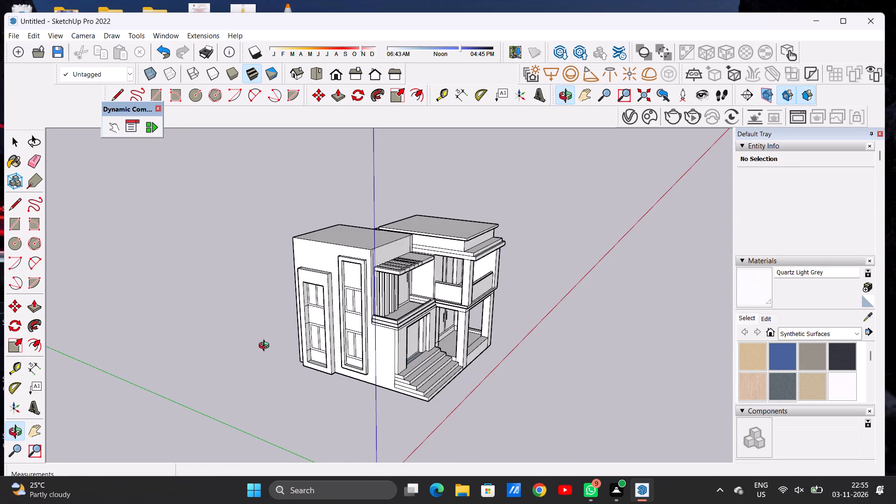
scroll(315, 317, "up", 13)
key("p")
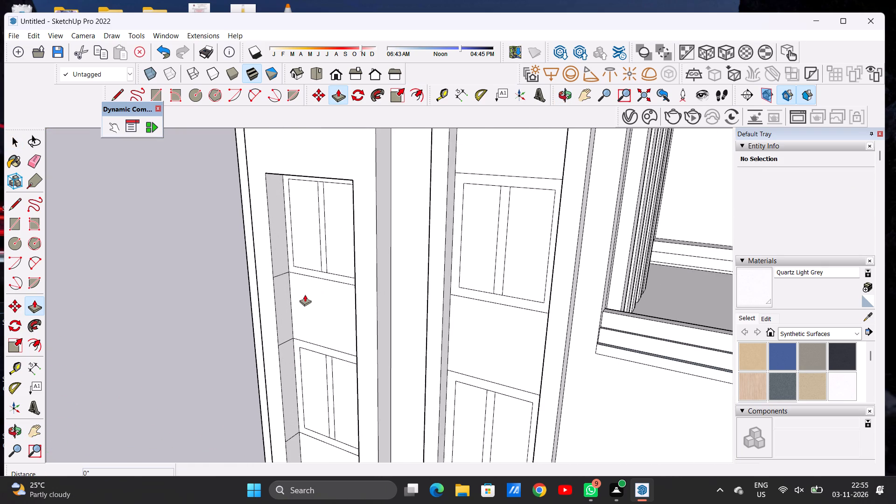
left_click(308, 282)
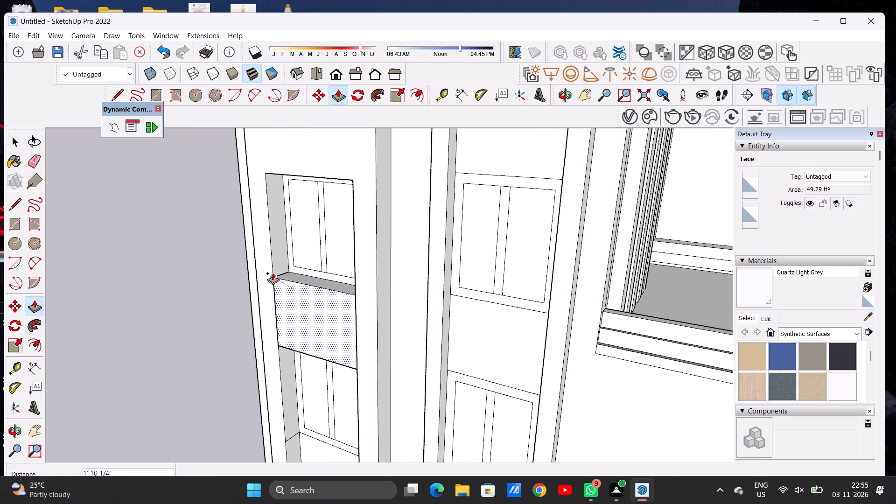
left_click(272, 273)
Pull the section between the two windows of the neighbouring taller strip outward, flush with its raised border.
scroll(313, 283, "down", 6)
scroll(402, 292, "up", 7)
scroll(392, 296, "down", 1)
scroll(392, 296, "up", 2)
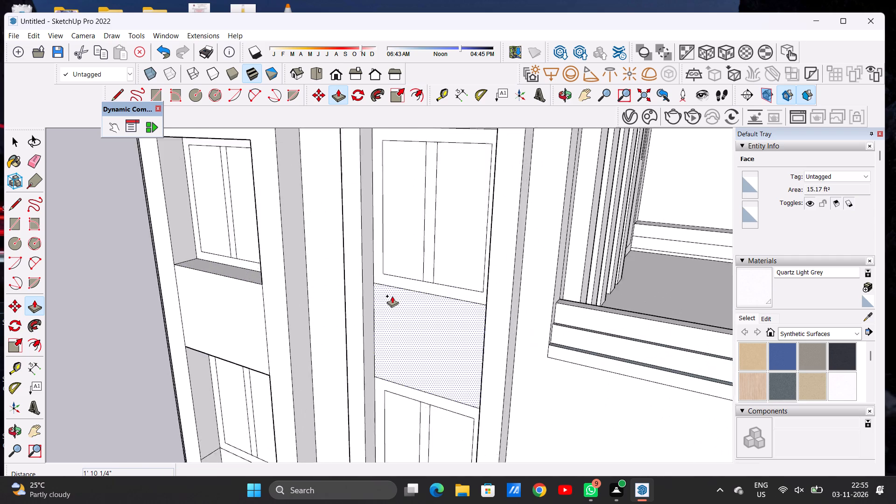
scroll(392, 296, "up", 4)
left_click(392, 296)
left_click(347, 284)
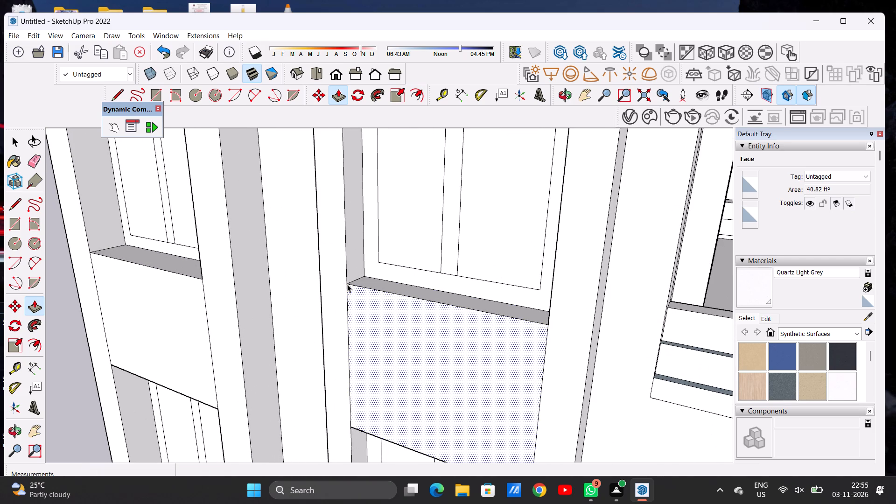
key("space")
Pull the section below the new panel's lower window outward 1' 10 1/4", flush with the raised border.
type("O")
scroll(344, 292, "down", 15)
left_click_drag(336, 318, 464, 271)
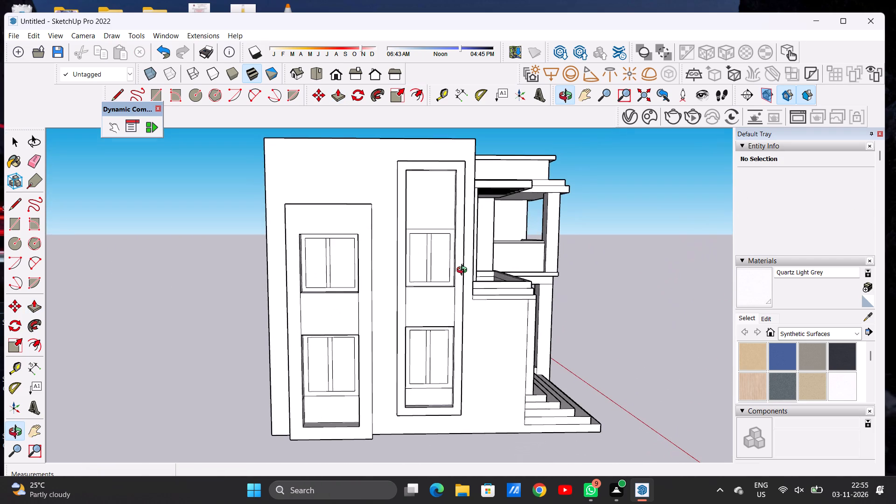
left_click_drag(464, 271, 462, 271)
scroll(297, 334, "down", 3)
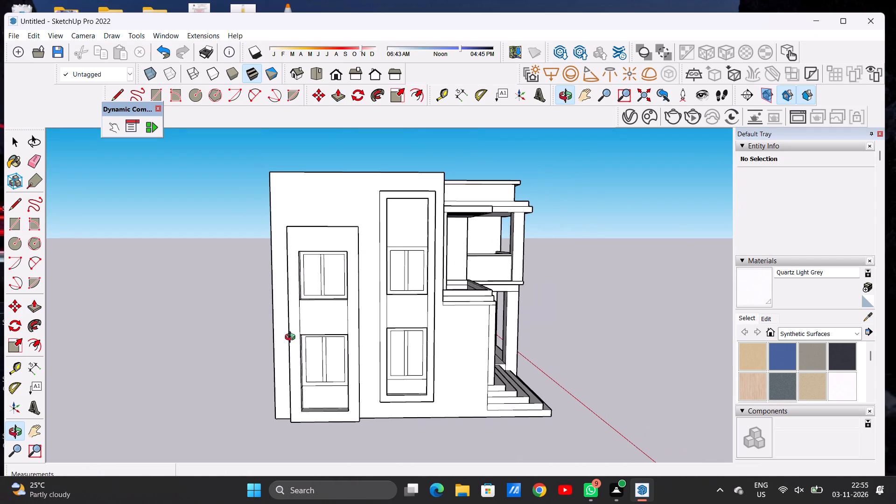
scroll(305, 310, "down", 5)
left_click_drag(326, 365, 233, 402)
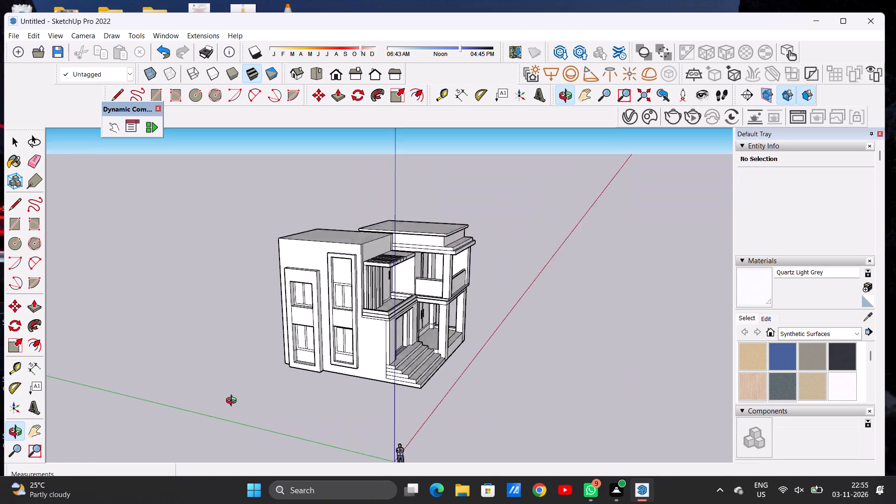
left_click_drag(233, 402, 240, 404)
scroll(306, 363, "up", 14)
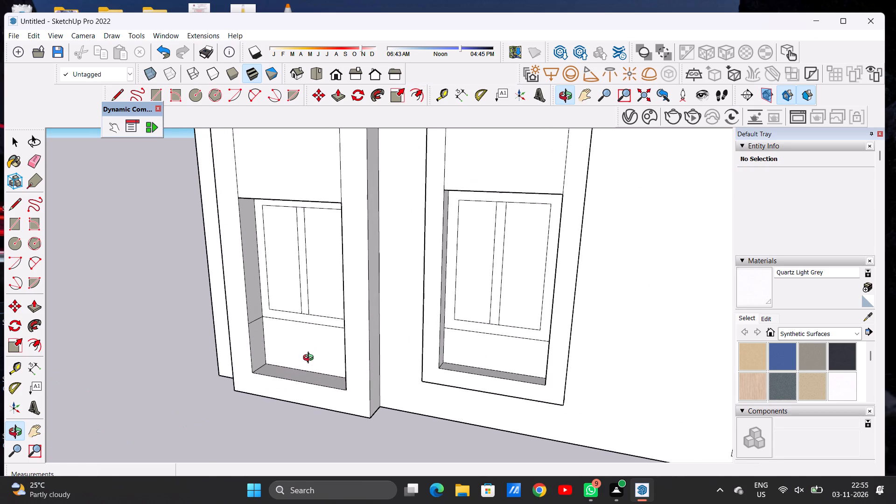
key("p")
left_click(300, 343)
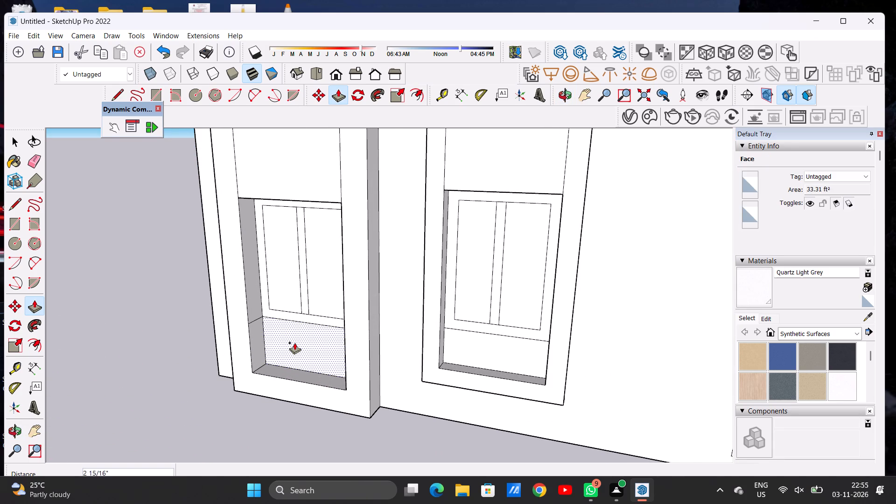
left_click(250, 323)
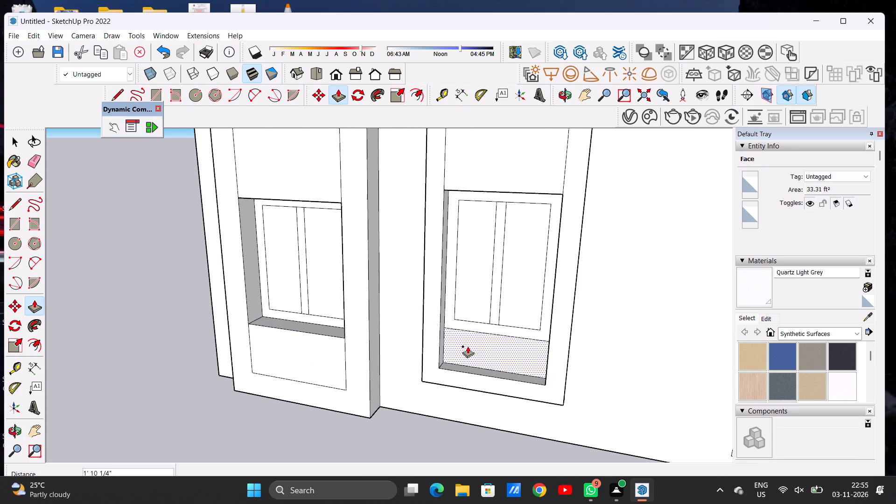
Pull the section below the taller strip's lower window outward 1' 3/4", flush with its border.
left_click(467, 343)
left_click(438, 329)
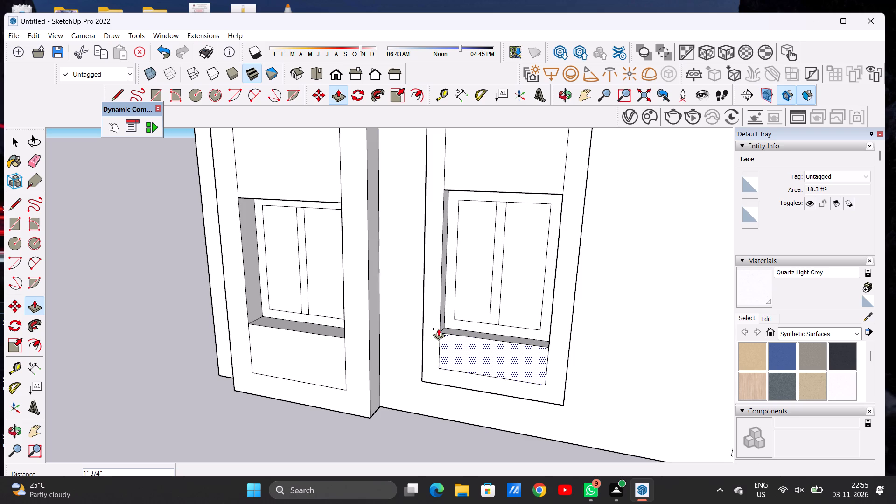
key("space")
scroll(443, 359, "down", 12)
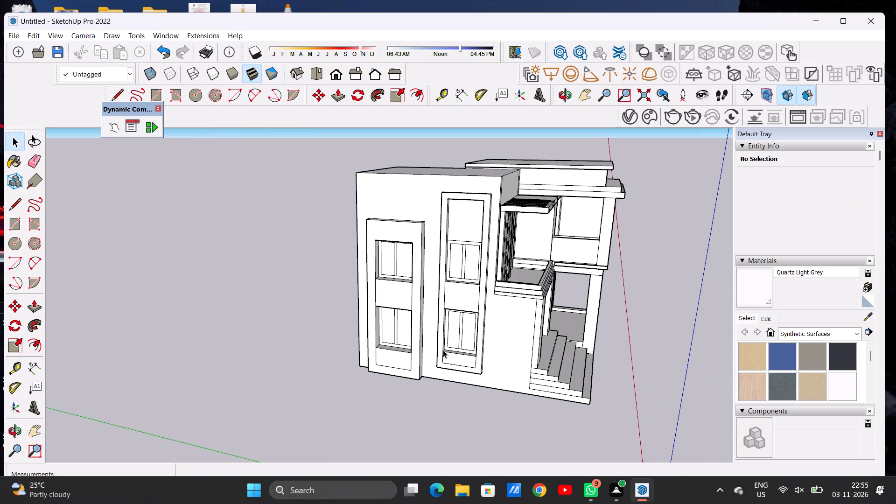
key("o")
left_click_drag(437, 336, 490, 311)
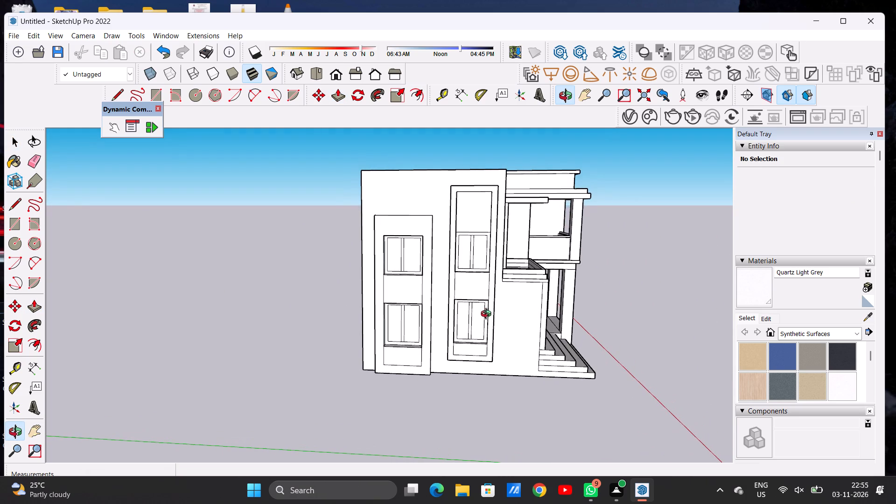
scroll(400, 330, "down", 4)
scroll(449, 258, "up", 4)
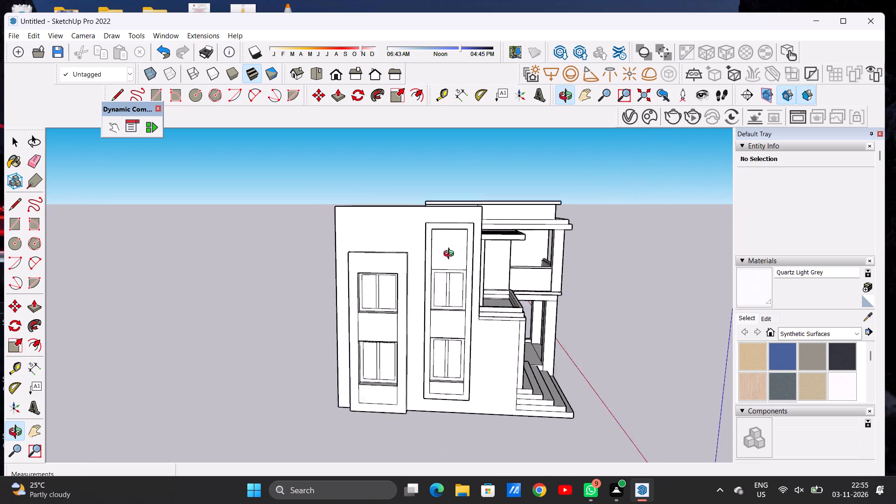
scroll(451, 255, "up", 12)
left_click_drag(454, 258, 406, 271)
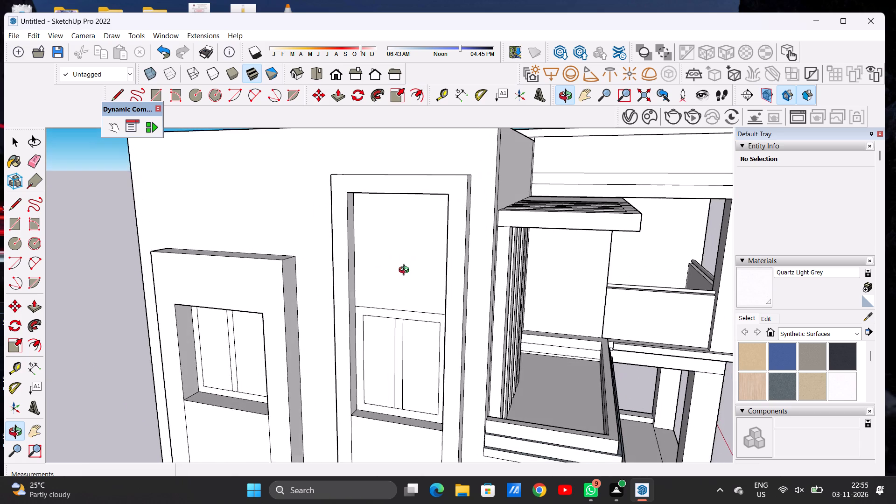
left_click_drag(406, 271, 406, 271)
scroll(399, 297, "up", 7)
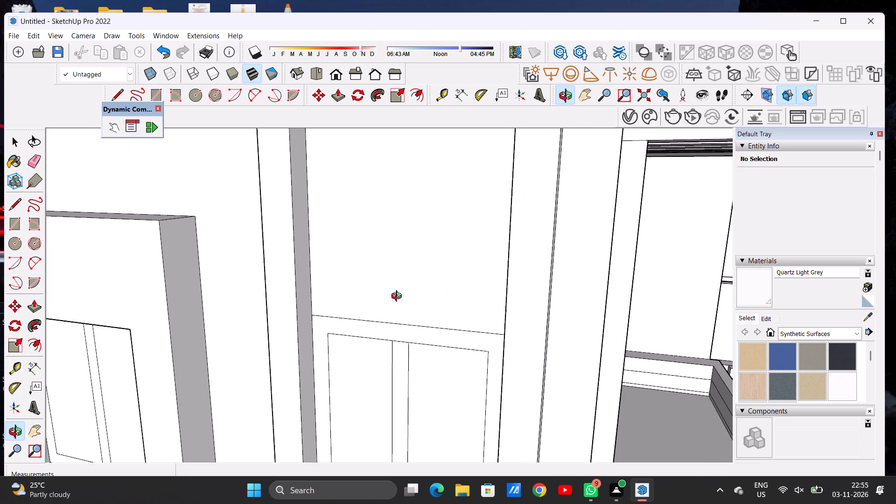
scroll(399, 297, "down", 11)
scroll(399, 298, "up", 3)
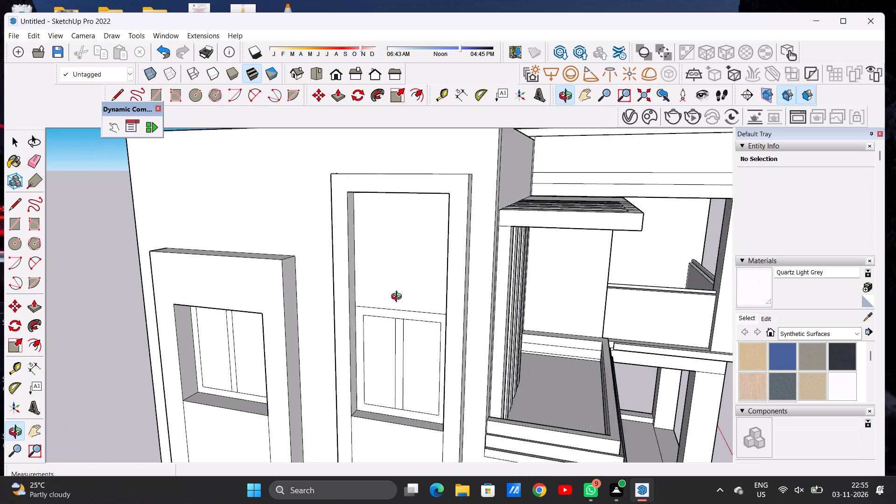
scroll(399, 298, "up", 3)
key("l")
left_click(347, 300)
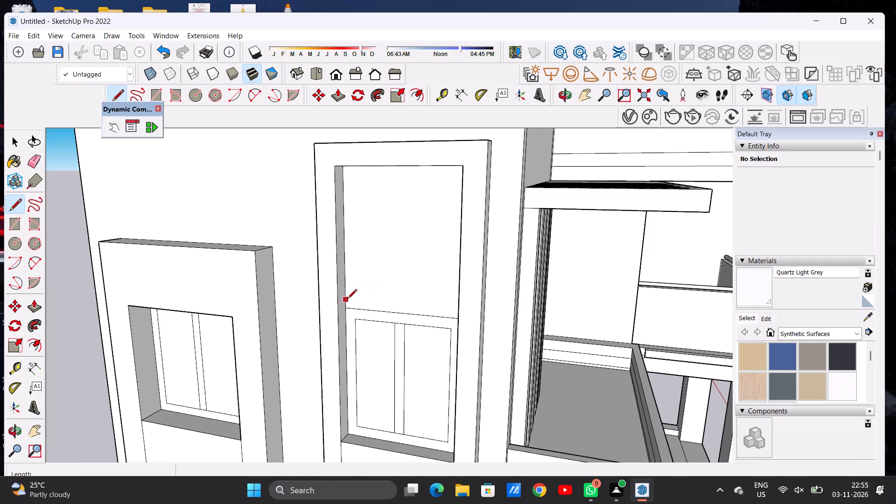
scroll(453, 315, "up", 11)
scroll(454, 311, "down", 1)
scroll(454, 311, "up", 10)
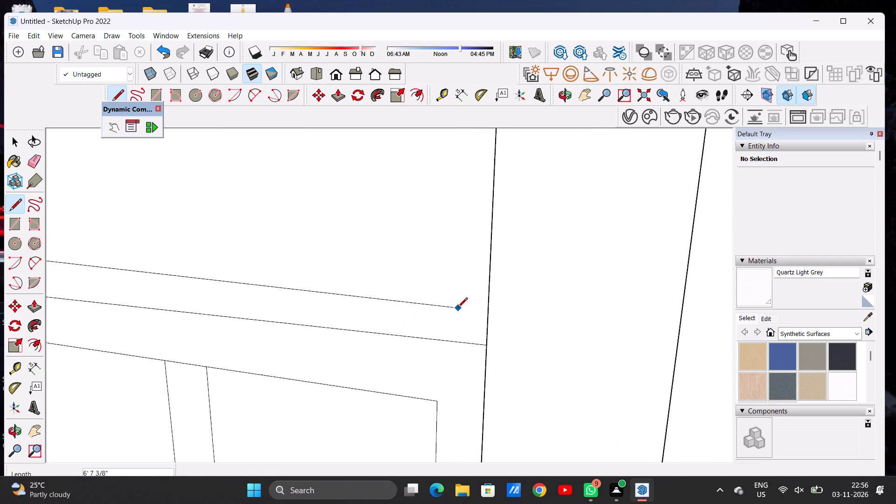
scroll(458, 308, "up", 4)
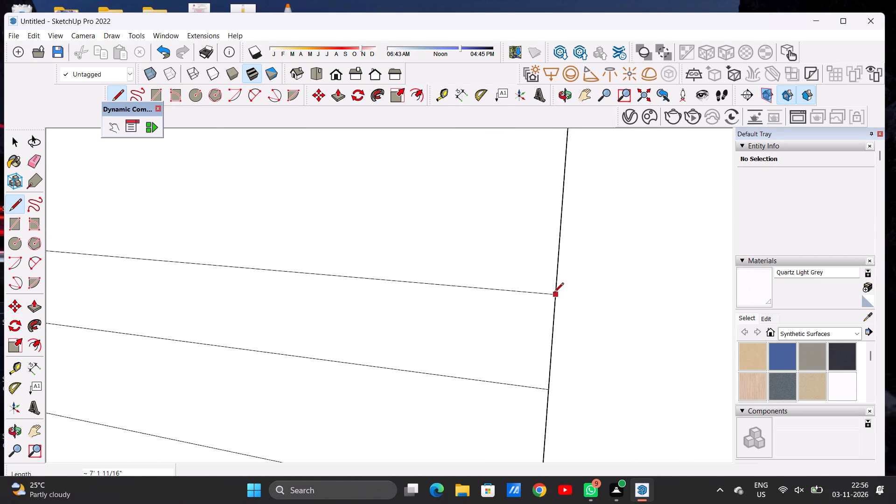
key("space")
Draw a horizontal line about 7' 1" long across the taller strip's recess, just above the upper window's top line.
key("o")
left_click_drag(441, 331, 538, 324)
scroll(510, 325, "down", 2)
scroll(511, 325, "up", 1)
scroll(512, 325, "down", 6)
scroll(522, 319, "up", 1)
scroll(524, 319, "down", 16)
scroll(516, 318, "up", 8)
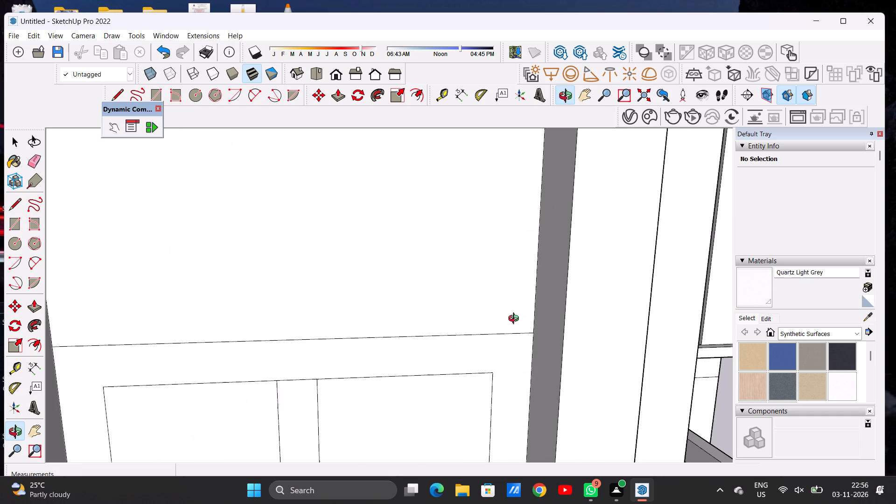
scroll(516, 320, "down", 1)
scroll(516, 320, "up", 1)
scroll(516, 320, "down", 3)
scroll(516, 320, "up", 3)
scroll(516, 320, "down", 6)
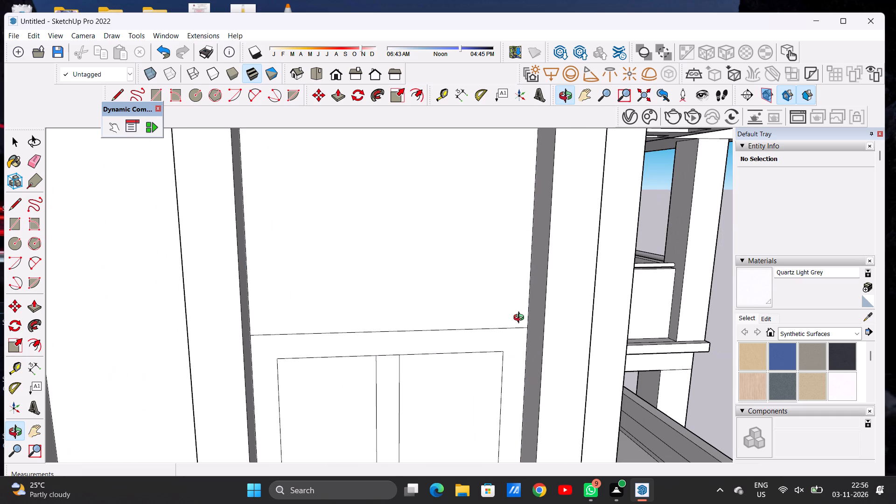
key("l")
left_click(253, 324)
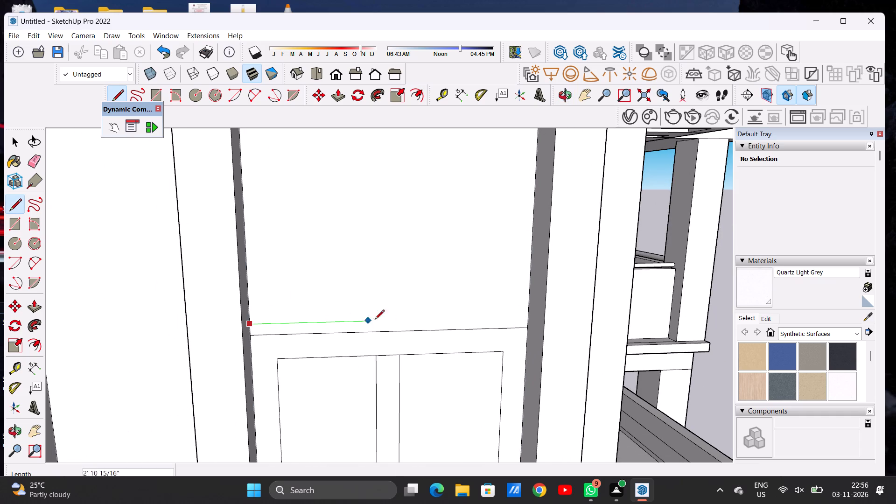
left_click(530, 315)
key("space")
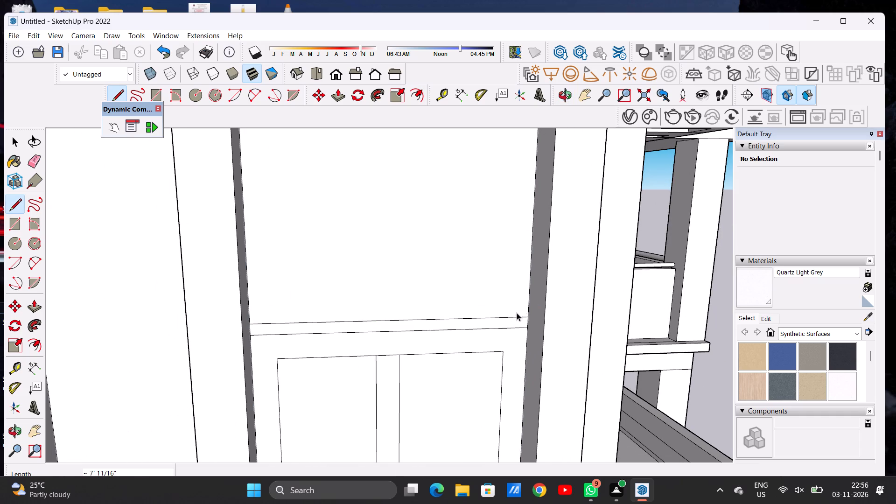
Pull the section above the new line in the taller strip outward 1' 3/4", flush with its border.
scroll(422, 323, "down", 10)
key("o")
left_click_drag(440, 314, 321, 326)
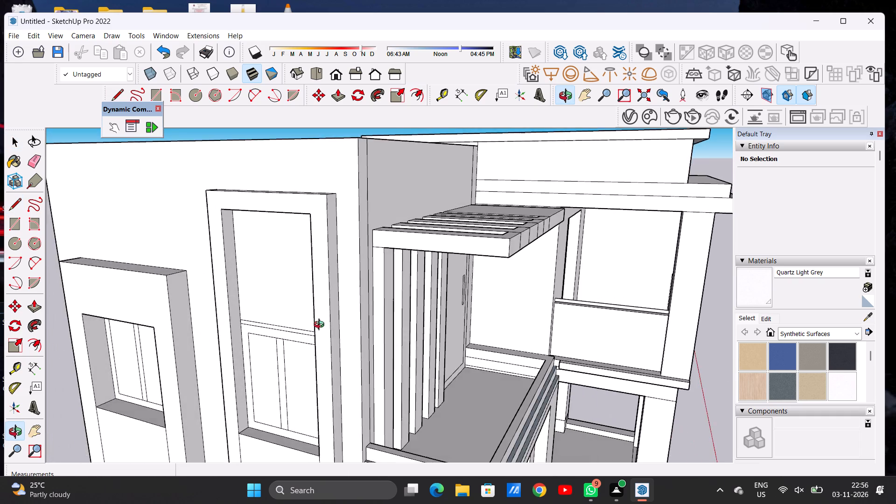
left_click_drag(321, 326, 345, 326)
scroll(432, 312, "down", 6)
scroll(329, 294, "up", 7)
key("p")
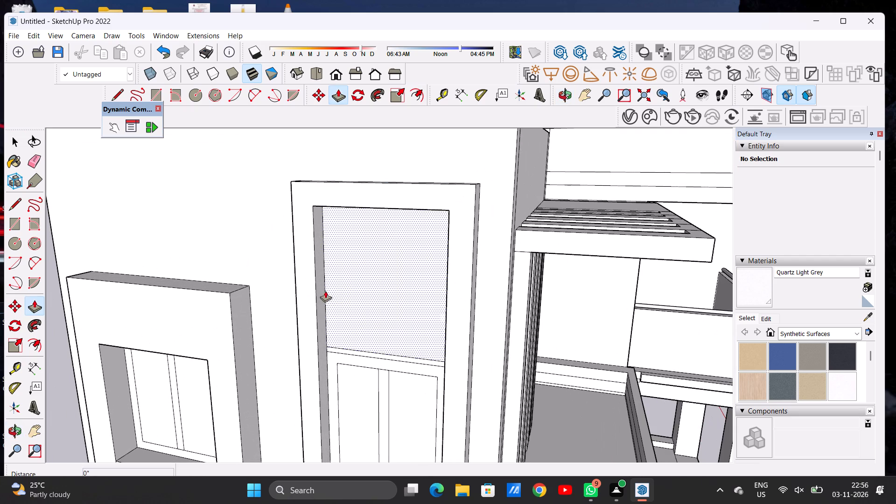
left_click(343, 294)
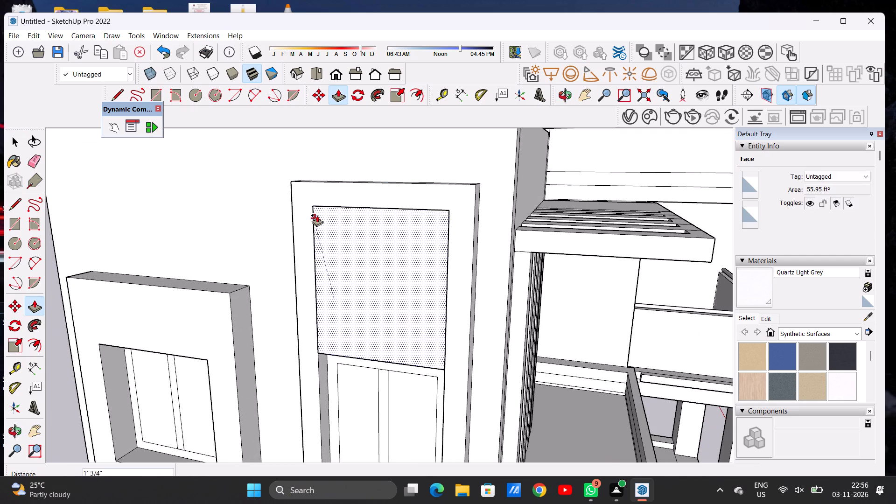
left_click(314, 206)
key("space")
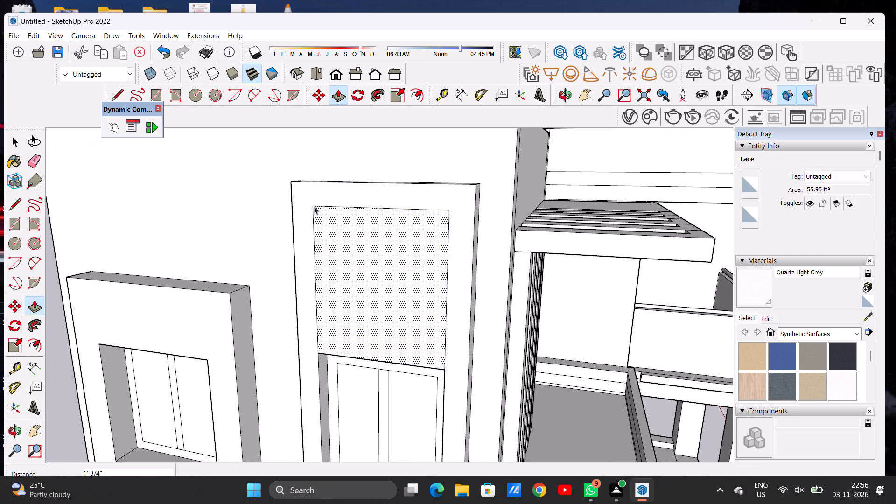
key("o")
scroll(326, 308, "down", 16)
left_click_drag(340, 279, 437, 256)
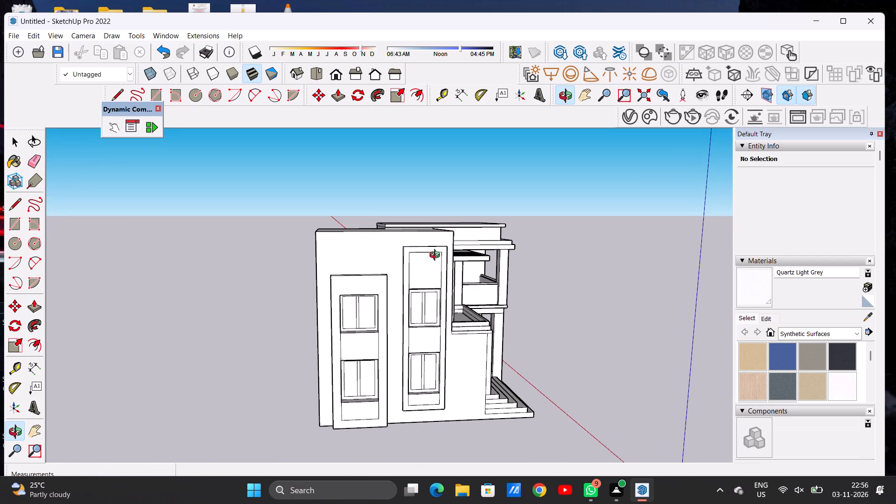
Examine the house from the side wall with the window strips round to the front and the roof above the slatted balcony.
left_click_drag(437, 256, 400, 275)
left_click_drag(374, 282, 383, 268)
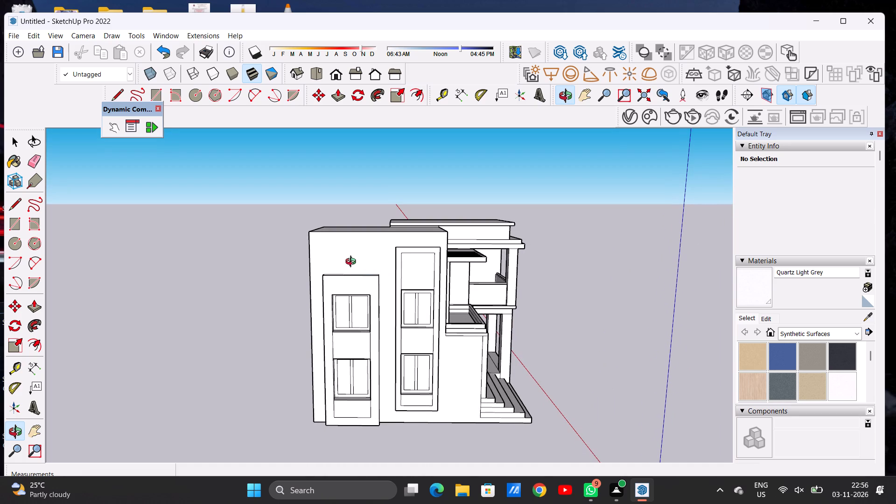
left_click(352, 262)
scroll(303, 261, "down", 5)
left_click_drag(429, 264, 321, 266)
left_click_drag(428, 274, 347, 274)
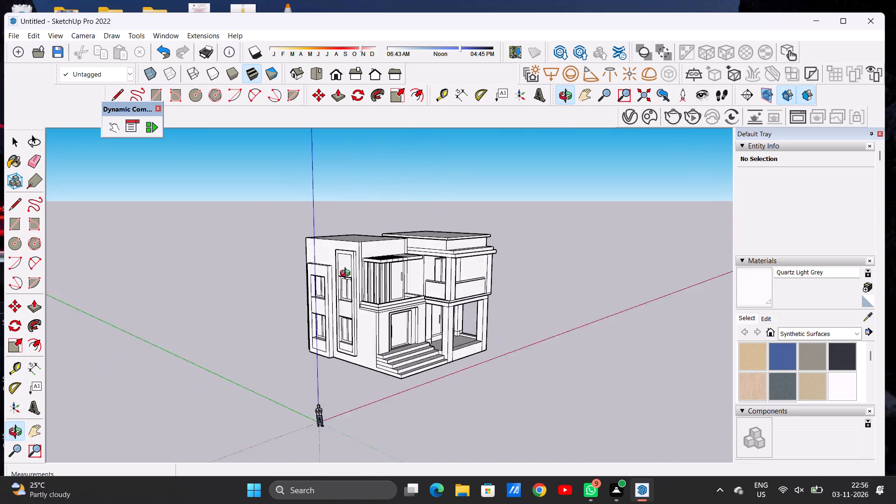
left_click_drag(347, 274, 273, 274)
left_click_drag(376, 273, 326, 294)
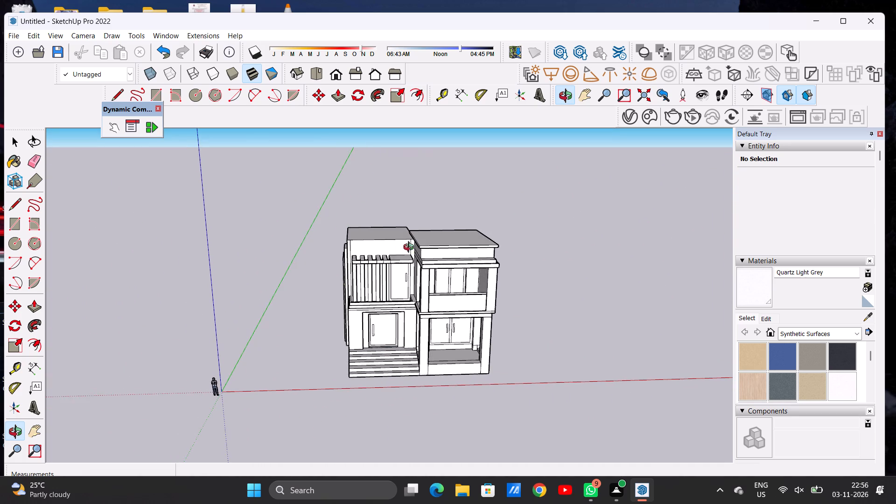
scroll(386, 241, "up", 8)
left_click_drag(378, 249, 374, 239)
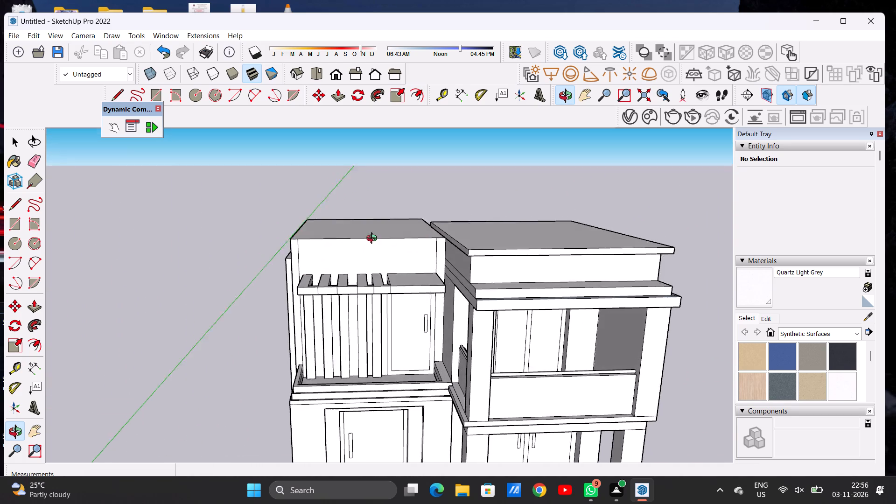
left_click_drag(374, 239, 370, 226)
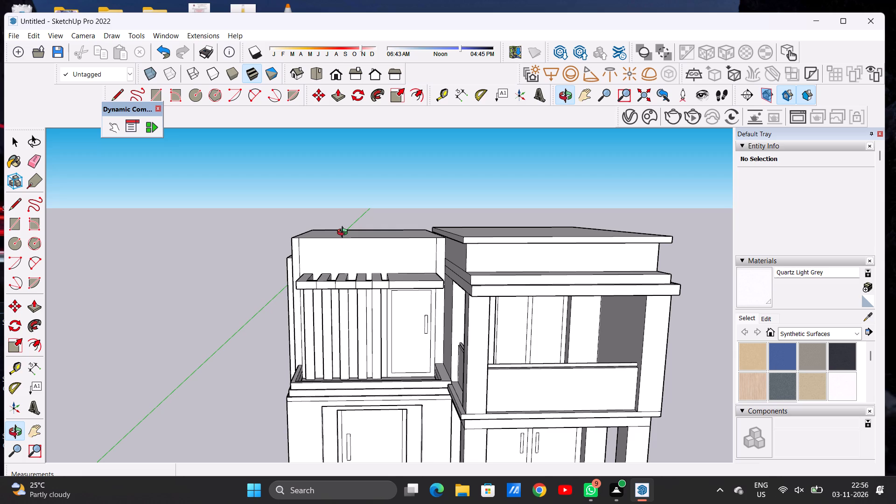
scroll(381, 273, "down", 6)
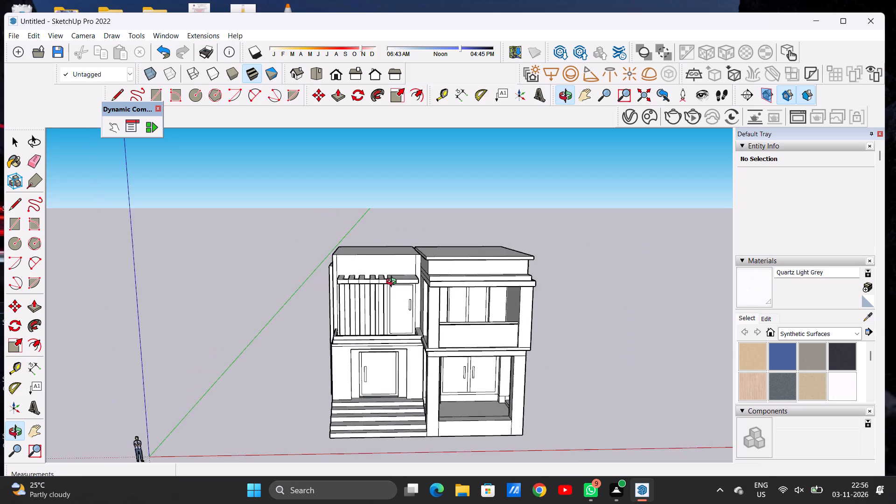
scroll(393, 283, "down", 5)
scroll(371, 273, "up", 13)
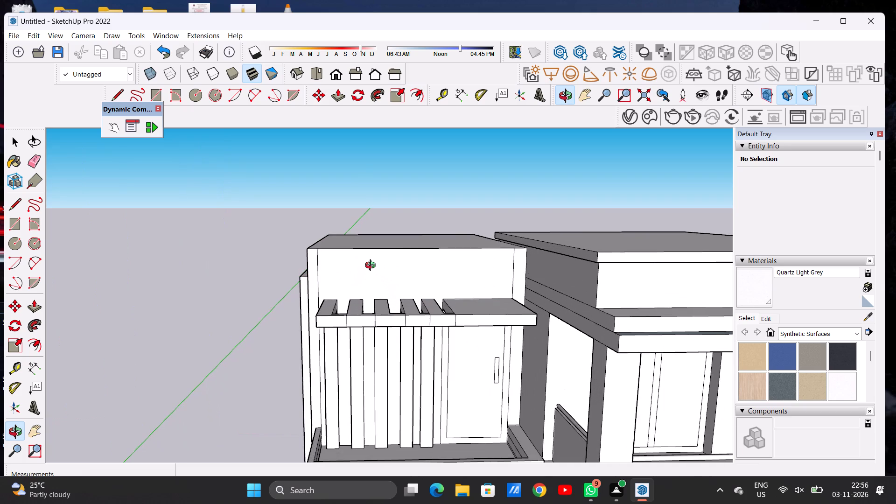
left_click_drag(367, 268, 392, 288)
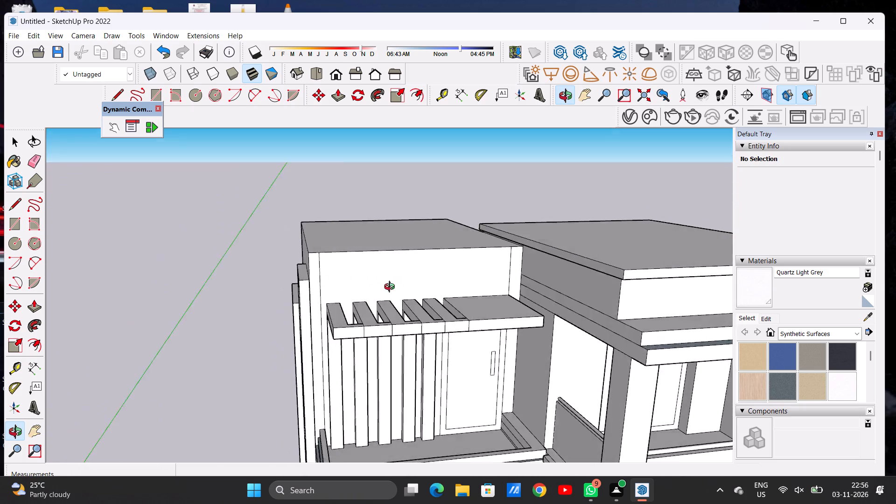
left_click_drag(392, 288, 360, 328)
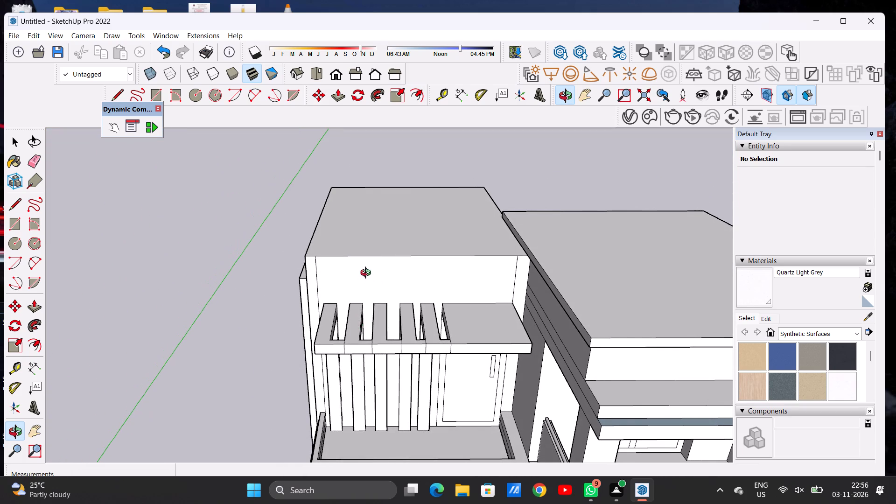
Draw a rectangle about 19' 4" by 14' 2" on the flat roof above the slatted balcony, near its front edge.
scroll(384, 238, "up", 4)
left_click_drag(385, 226, 391, 283)
key("r")
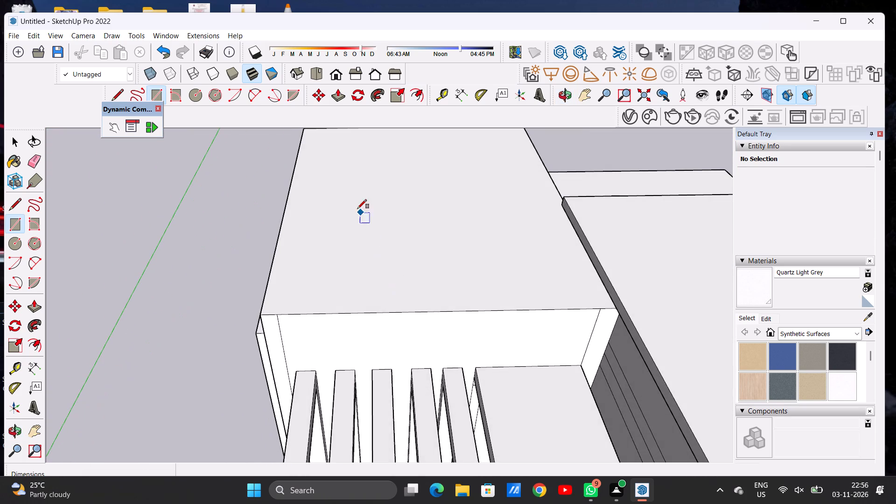
left_click(309, 185)
left_click(567, 281)
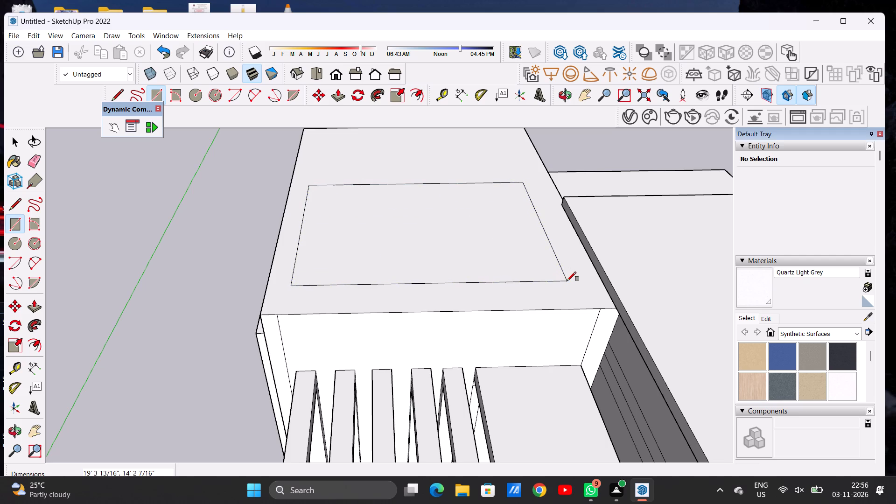
key("space")
Pull the roof rectangle up about 1' 8" to form a raised block.
scroll(469, 301, "down", 2)
key("o")
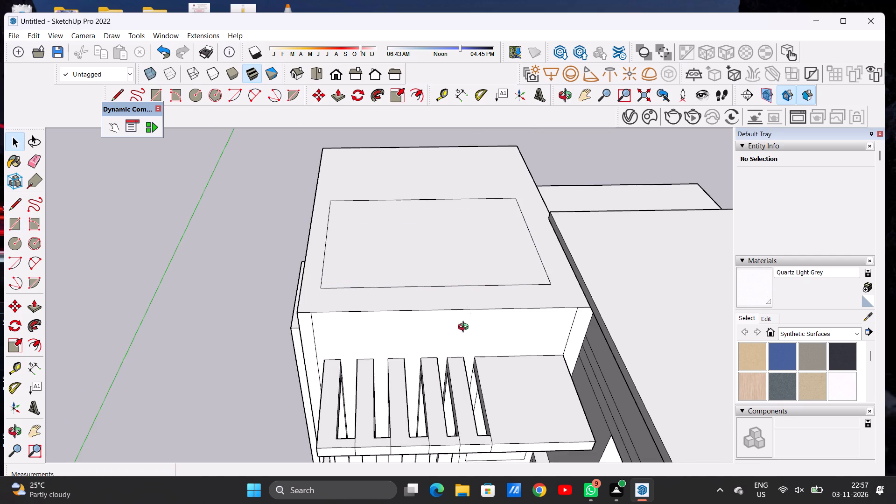
left_click_drag(465, 328, 483, 241)
key("p")
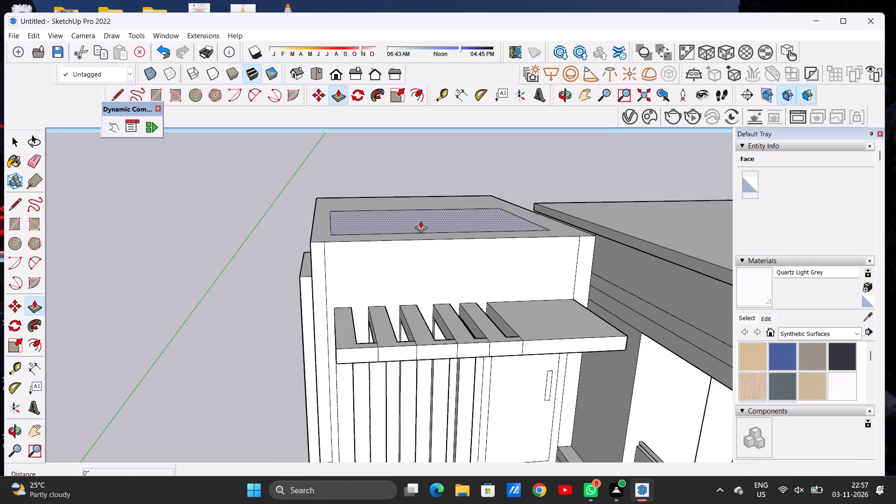
left_click(420, 221)
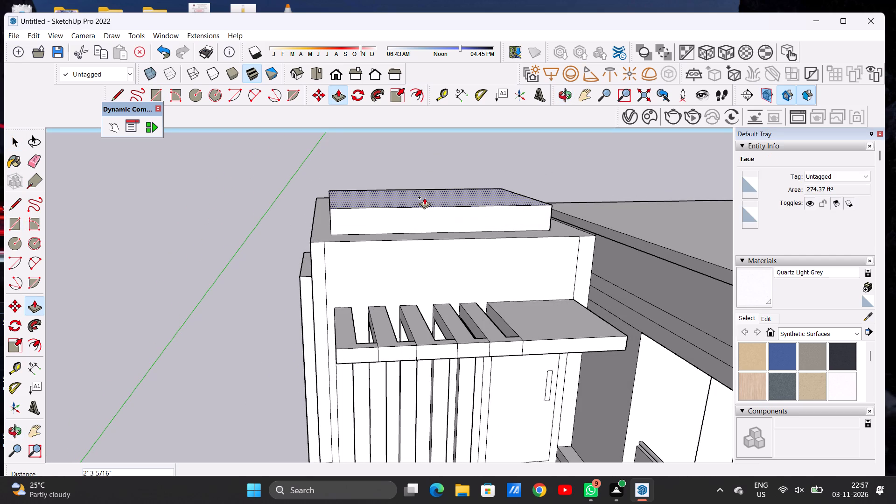
left_click(424, 203)
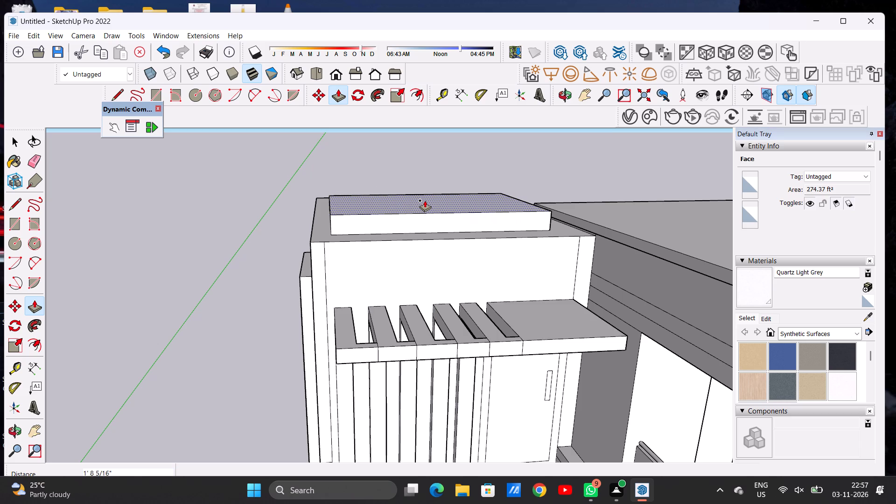
Extrude a separate second layer 9 5/8" high on top of the raised roof block.
left_click(425, 200)
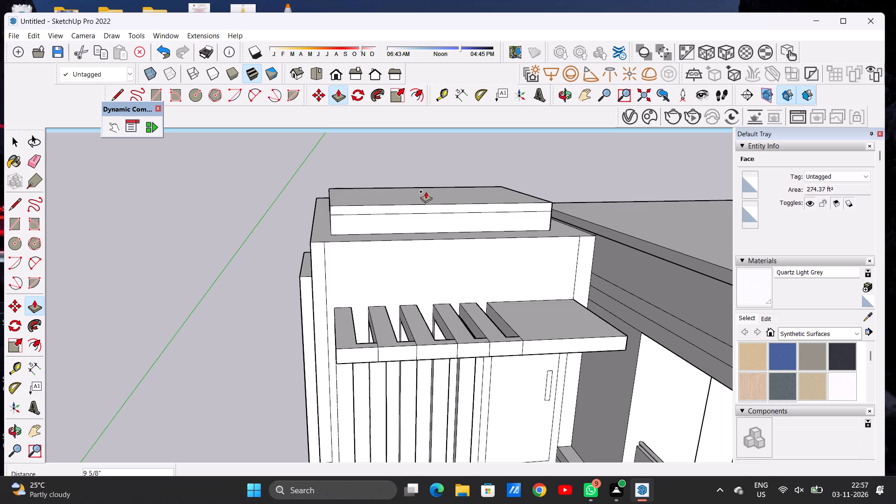
left_click(426, 192)
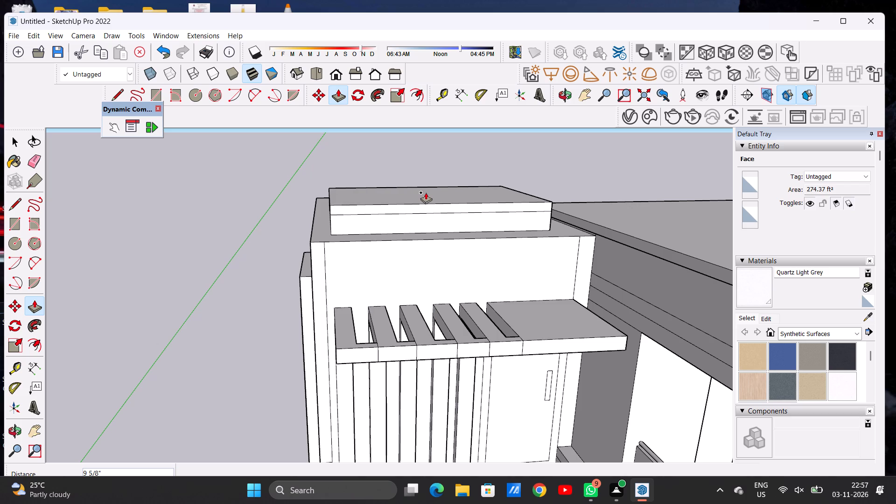
key("space")
Pull the upper layer's edge on the window-strip side outward so it overhangs the block below.
key("o")
left_click_drag(391, 202, 390, 215)
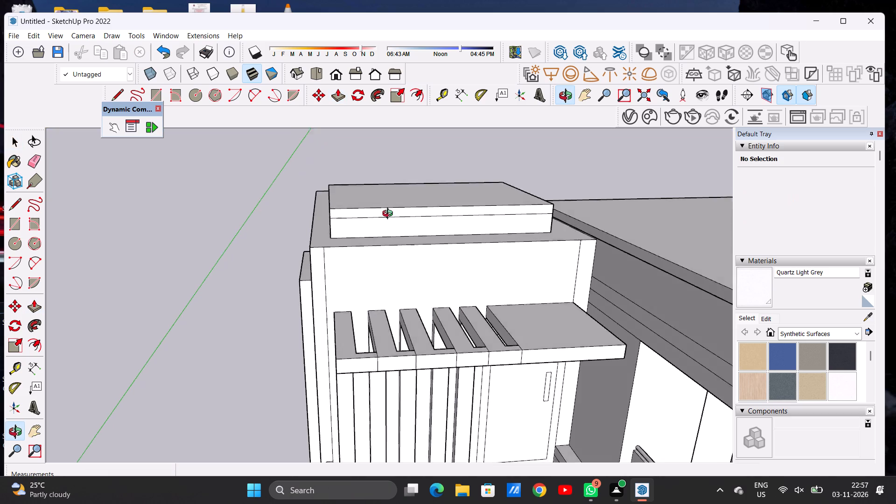
left_click_drag(390, 215, 443, 231)
scroll(365, 228, "up", 4)
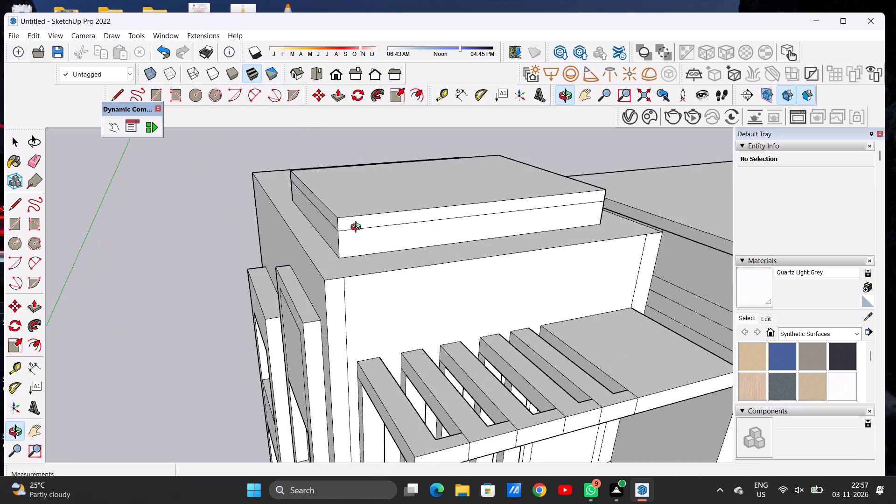
scroll(358, 228, "up", 1)
scroll(334, 227, "down", 1)
scroll(334, 227, "up", 6)
key("p")
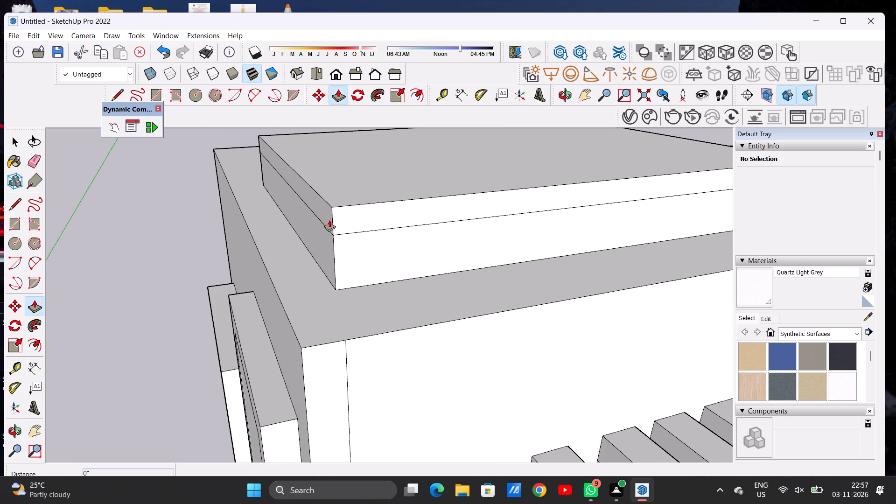
left_click(326, 212)
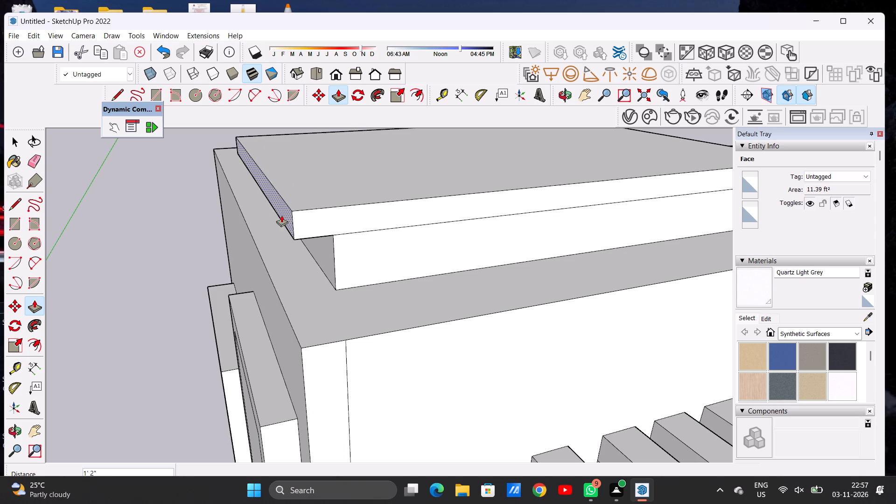
left_click(280, 215)
Pull the upper layer's front edge outward 2' 5 1/4" over the block below.
left_click(306, 221)
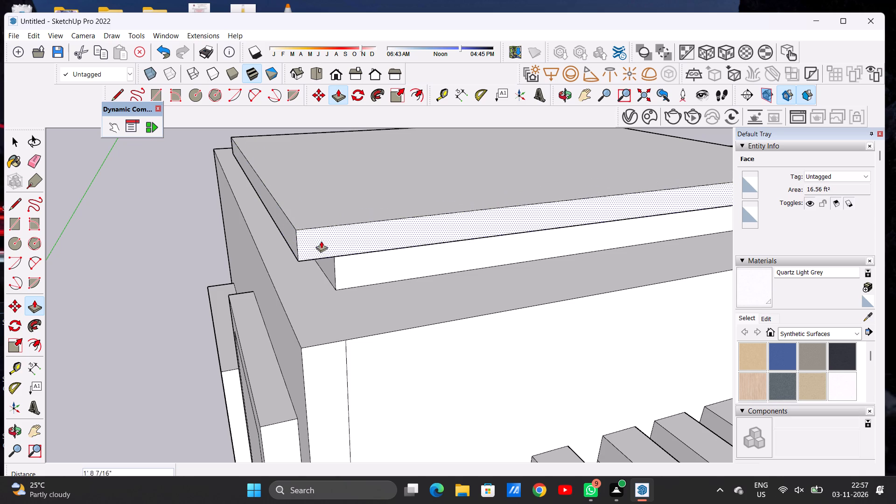
left_click(326, 251)
Pull the upper layer's rear edge outward so it overhangs the back of the block below.
scroll(315, 236, "down", 15)
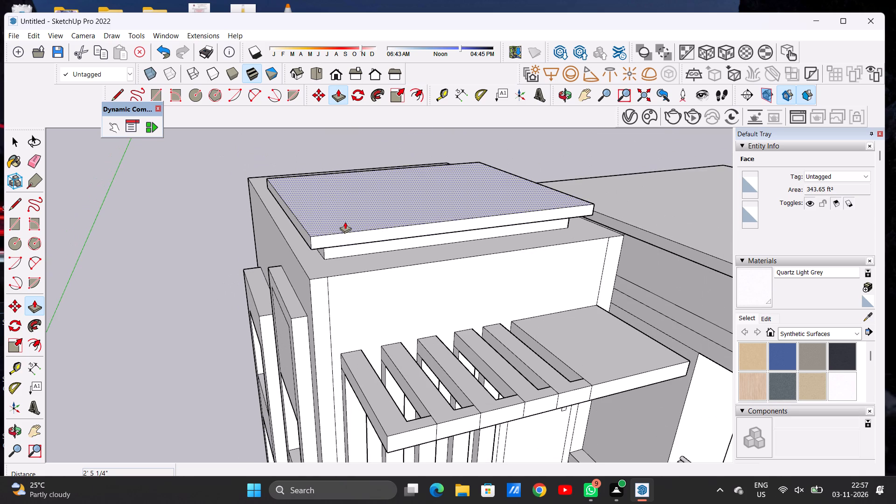
key("space")
type("O")
left_click_drag(297, 222, 461, 191)
left_click_drag(315, 201, 478, 202)
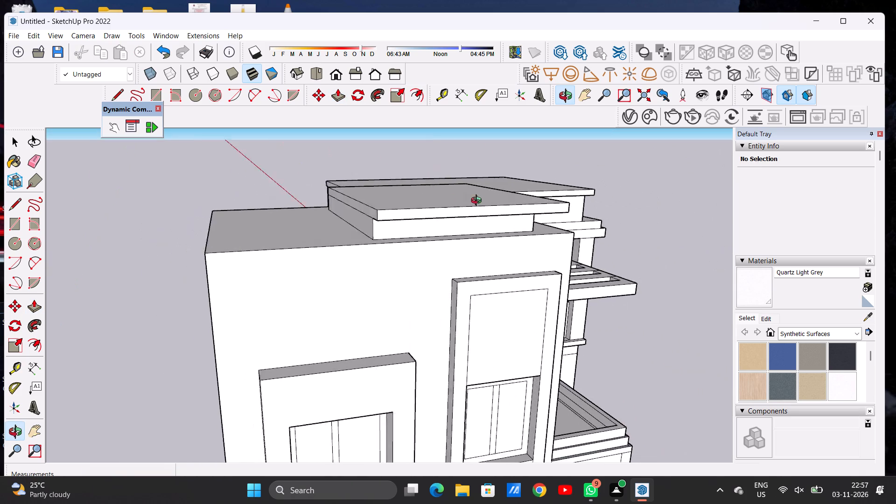
left_click_drag(478, 202, 497, 210)
scroll(413, 223, "up", 6)
key("p")
left_click(393, 223)
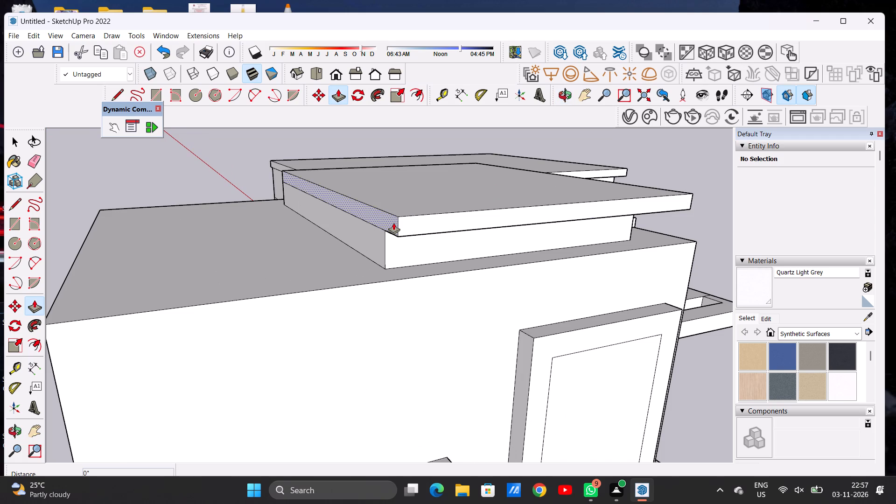
left_click(357, 228)
key("space")
Pull the upper layer's edge facing the adjoining roof outward 1' 1 5/8" over the block below.
type("O")
left_click_drag(448, 209, 317, 218)
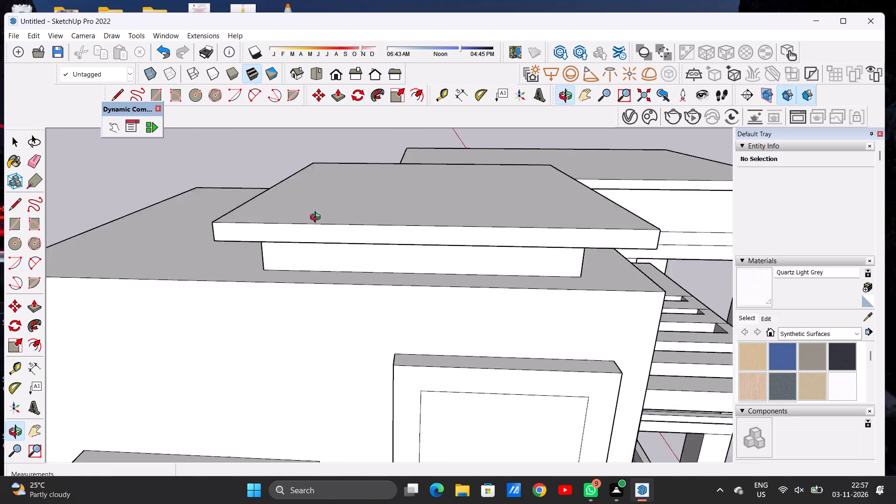
left_click_drag(317, 218, 259, 218)
scroll(354, 203, "down", 5)
left_click_drag(487, 201, 213, 185)
scroll(421, 204, "up", 5)
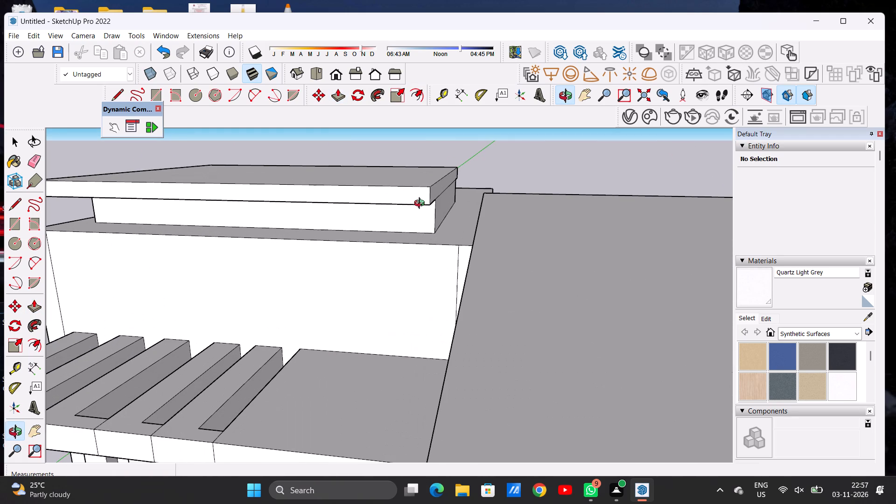
key("o")
key("space")
type("P")
scroll(448, 194, "up", 7)
left_click(407, 193)
left_click(479, 198)
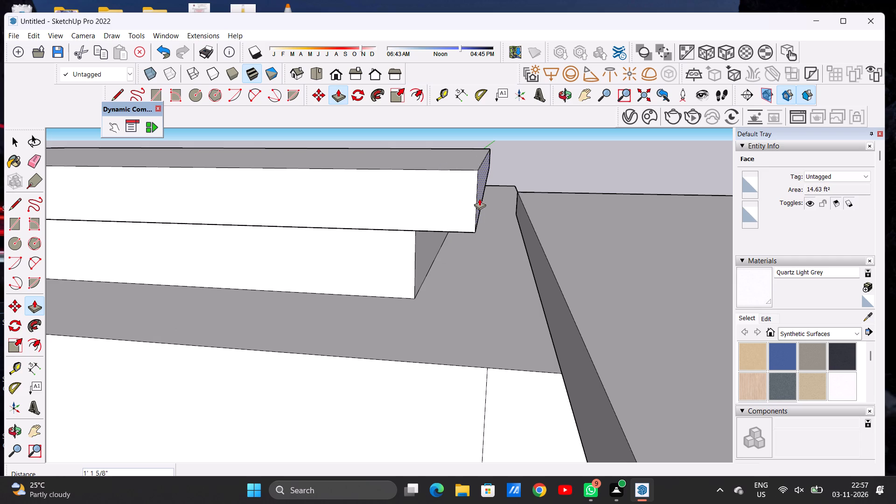
key("space")
Examine the overhanging roof slab and the surrounding roofs from the front and from above.
scroll(468, 200, "down", 10)
scroll(498, 200, "up", 1)
scroll(506, 200, "down", 4)
scroll(510, 196, "up", 1)
scroll(510, 196, "down", 6)
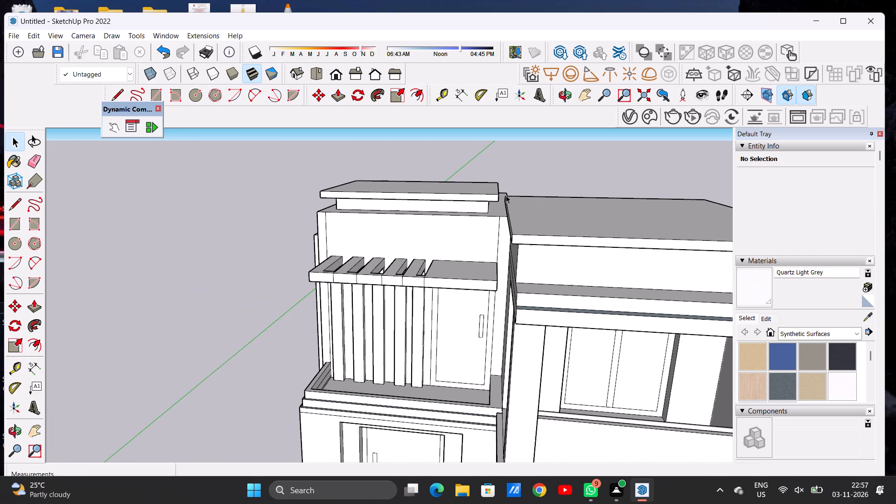
scroll(506, 195, "down", 4)
key("o")
left_click_drag(433, 200, 453, 185)
scroll(429, 187, "up", 6)
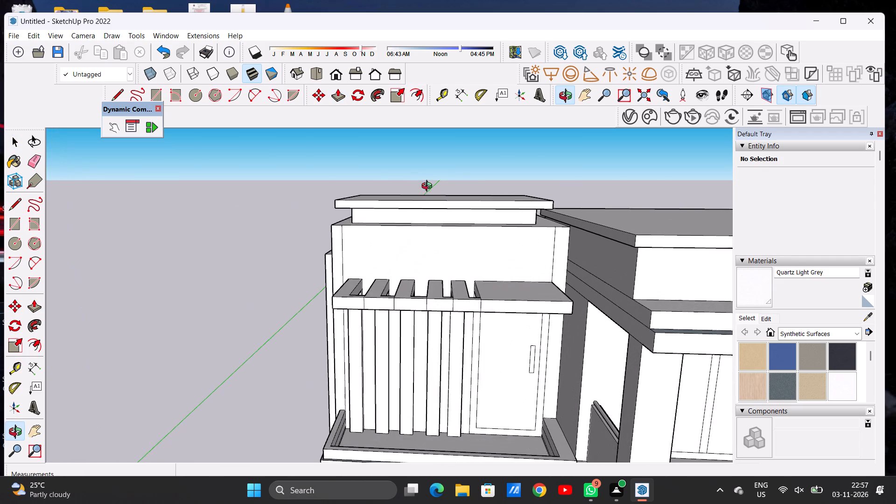
left_click_drag(420, 181, 425, 263)
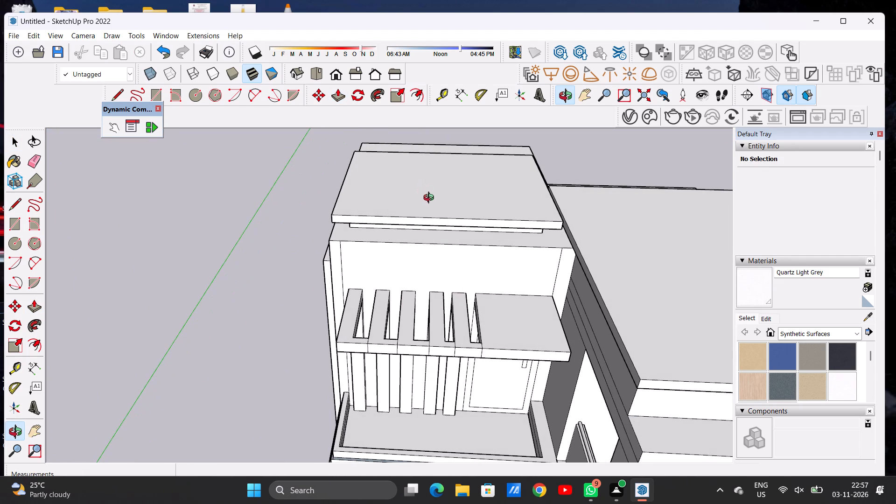
left_click_drag(399, 192, 405, 248)
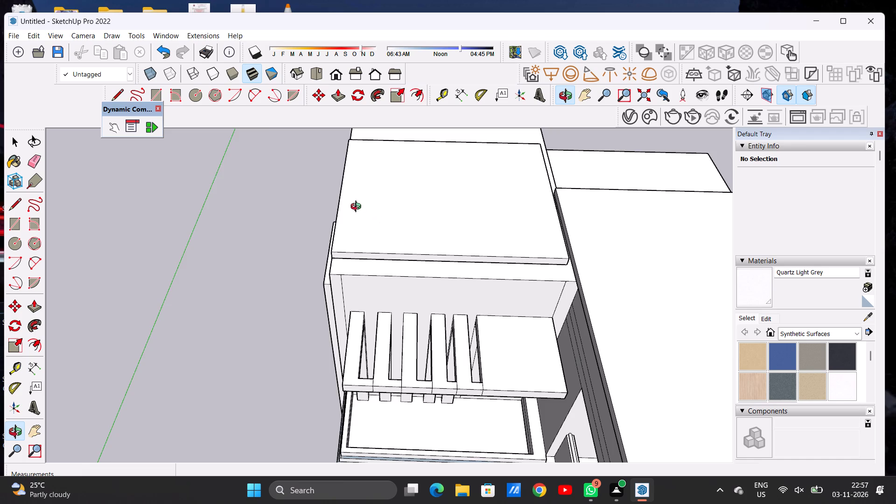
scroll(358, 208, "down", 7)
left_click_drag(396, 194, 395, 251)
scroll(406, 243, "up", 3)
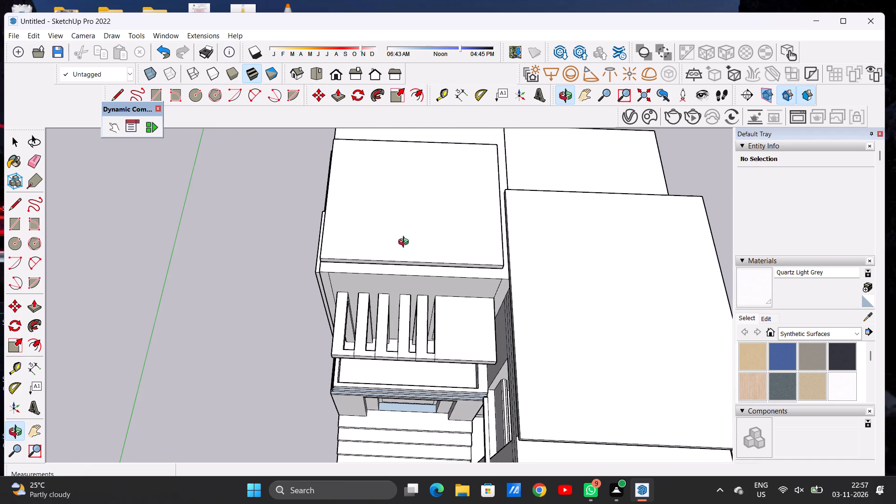
scroll(382, 238, "down", 2)
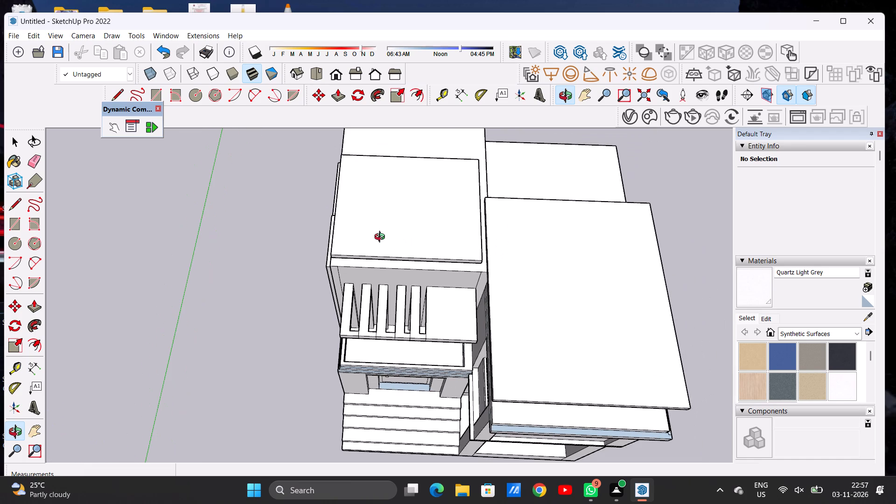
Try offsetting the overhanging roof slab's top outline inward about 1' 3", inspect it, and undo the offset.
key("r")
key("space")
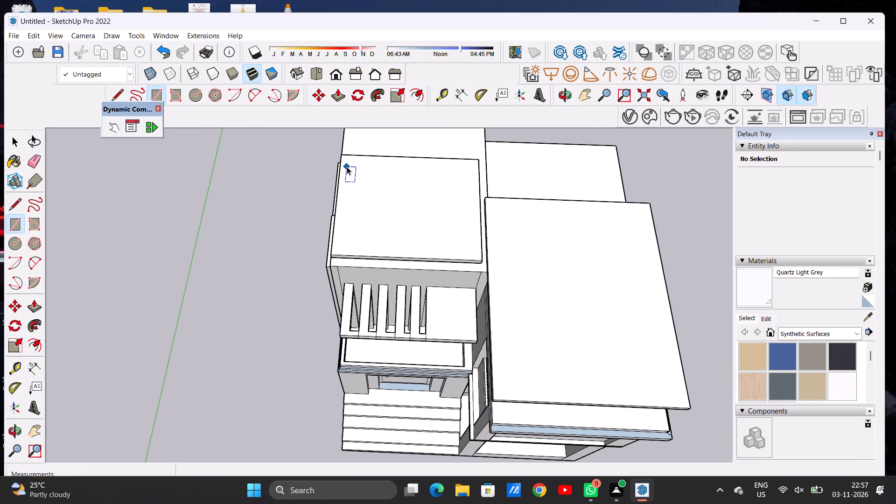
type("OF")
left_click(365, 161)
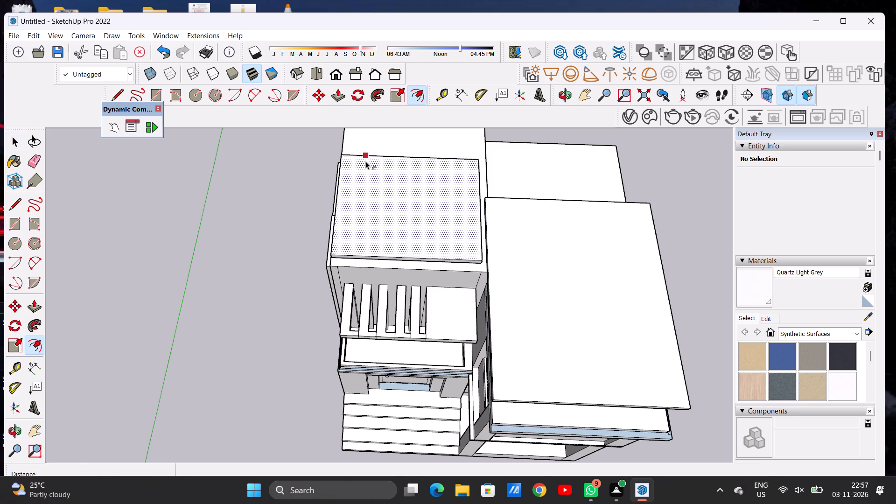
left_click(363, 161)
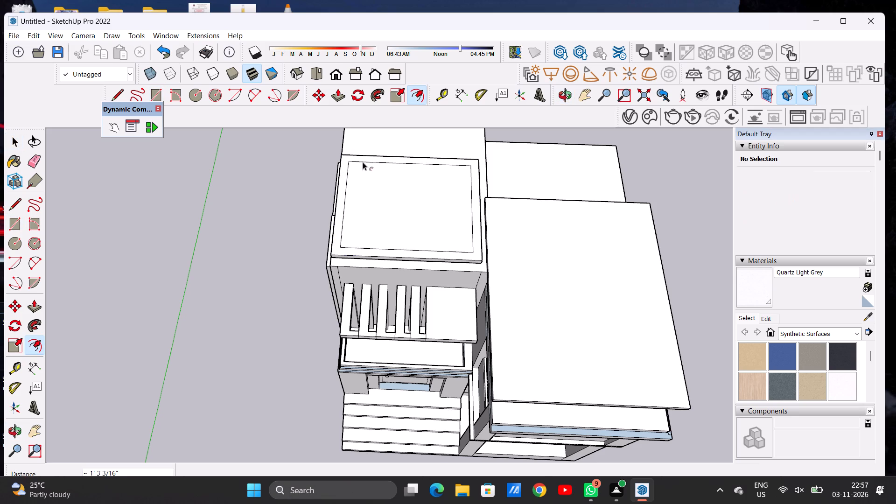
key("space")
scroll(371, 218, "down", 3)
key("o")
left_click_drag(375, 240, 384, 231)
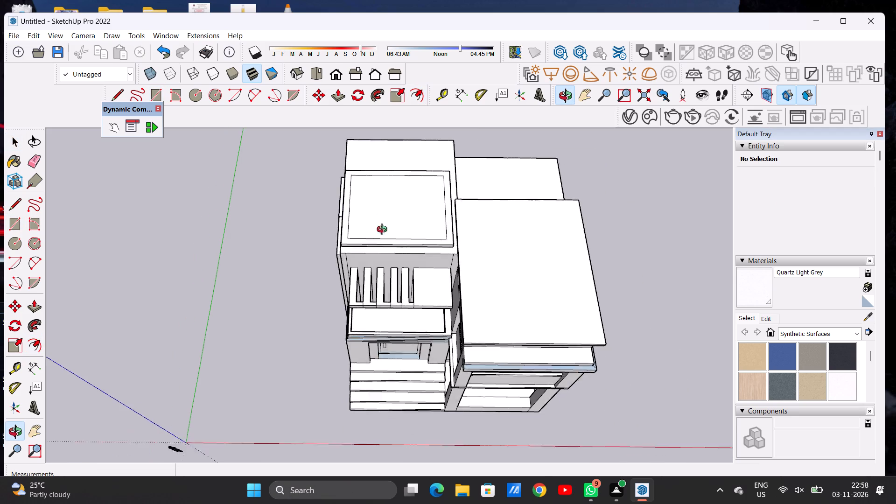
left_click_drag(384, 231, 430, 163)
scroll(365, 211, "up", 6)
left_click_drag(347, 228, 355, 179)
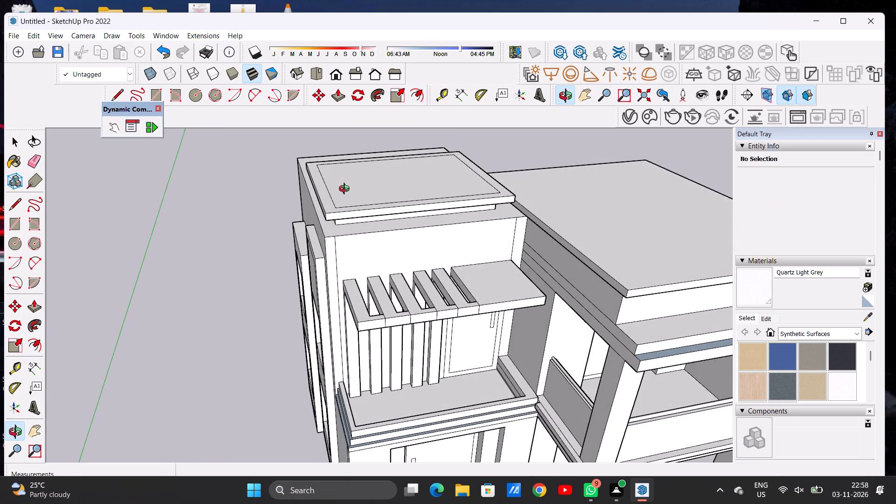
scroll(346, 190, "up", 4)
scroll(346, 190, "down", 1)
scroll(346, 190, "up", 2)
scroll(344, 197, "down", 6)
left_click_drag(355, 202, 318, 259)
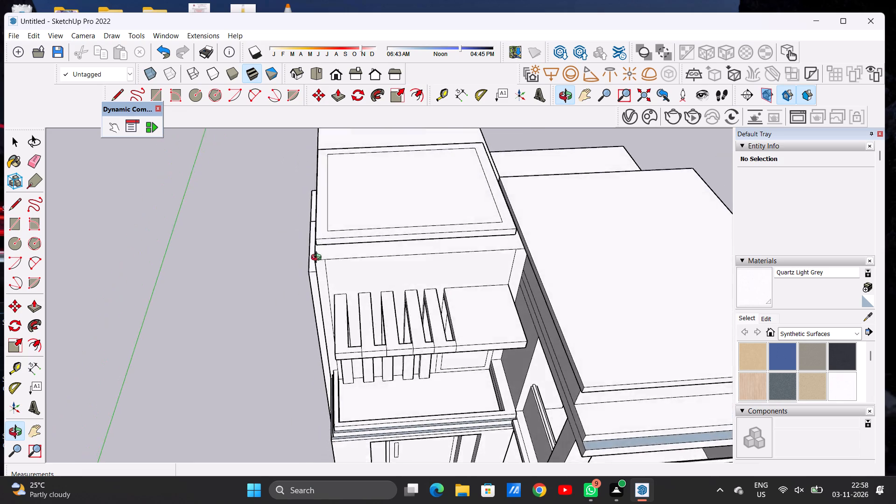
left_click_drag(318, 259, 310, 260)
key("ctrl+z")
Offset the overhanging roof slab's top outline inward to form a narrow border around its edge.
left_click_drag(357, 197, 353, 268)
type("OF")
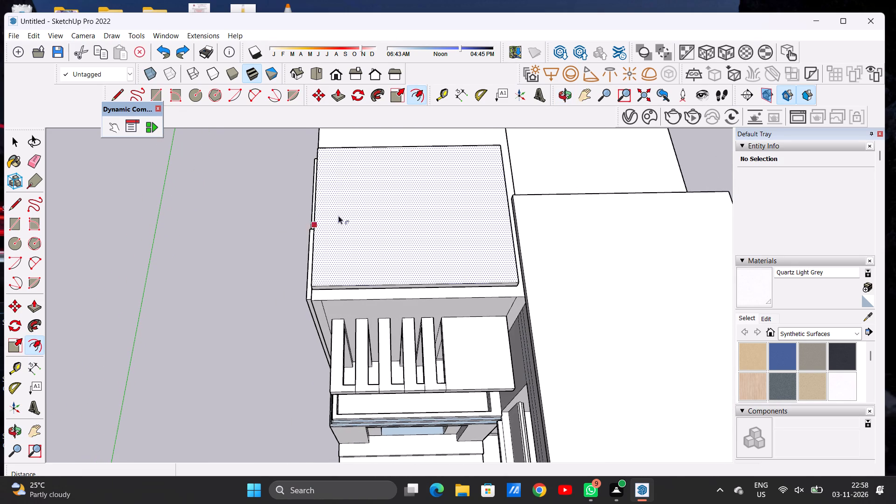
left_click(324, 152)
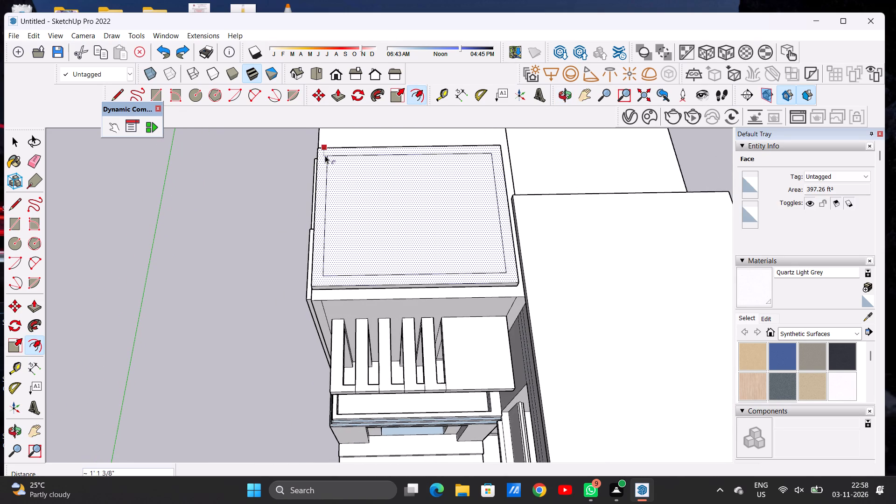
left_click(324, 154)
key("space")
Raise the inner face of the slab's top about 8" to form a stepped upper layer.
type("O")
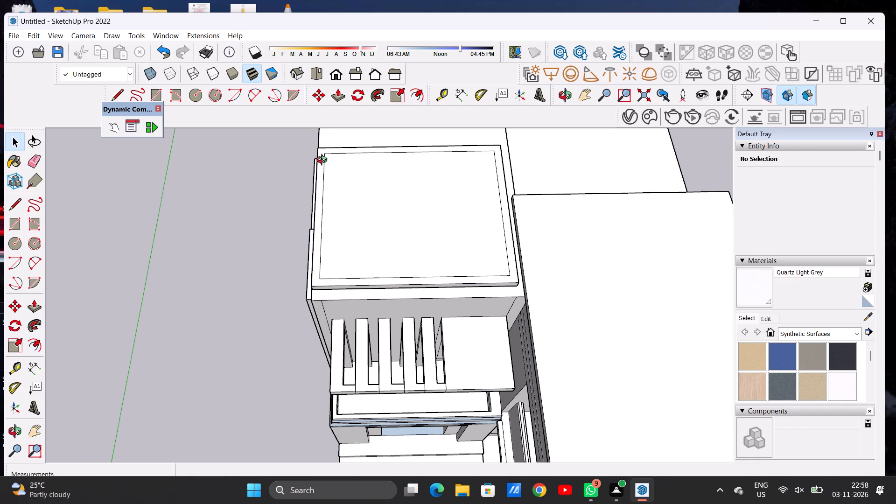
scroll(351, 240, "down", 6)
left_click_drag(356, 254, 415, 174)
scroll(344, 243, "up", 5)
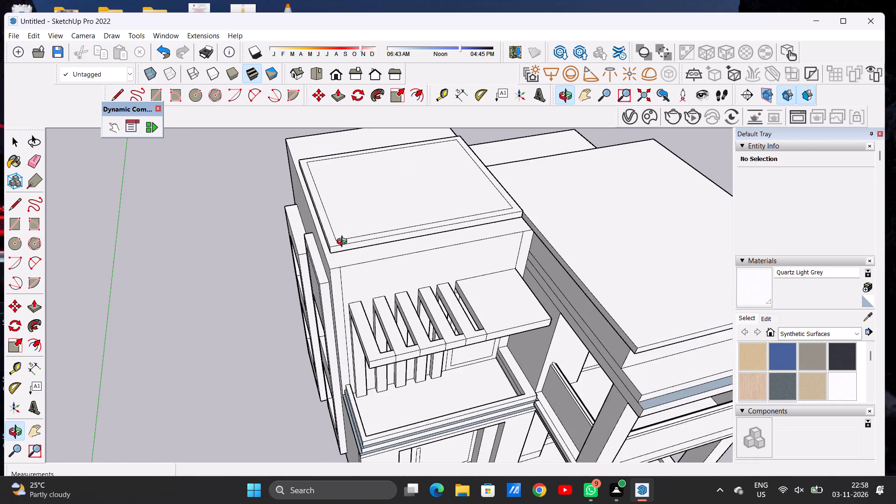
left_click_drag(343, 249, 330, 189)
scroll(341, 191, "up", 7)
key("p")
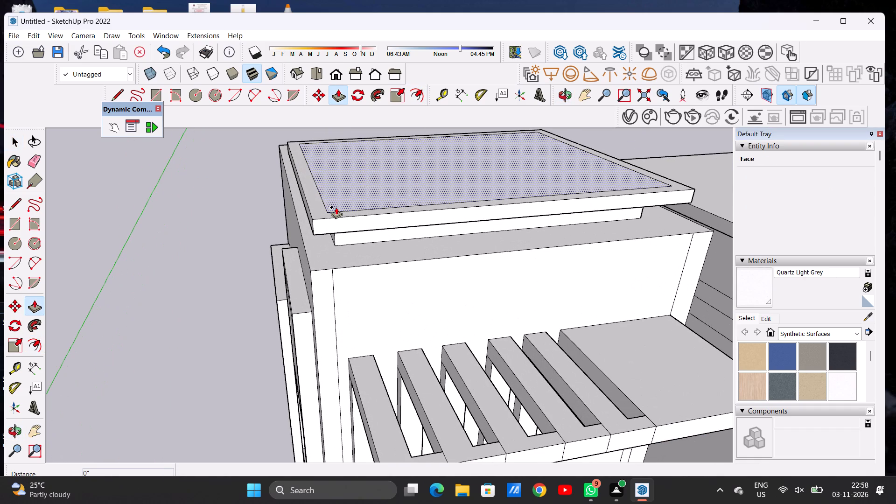
left_click(336, 207)
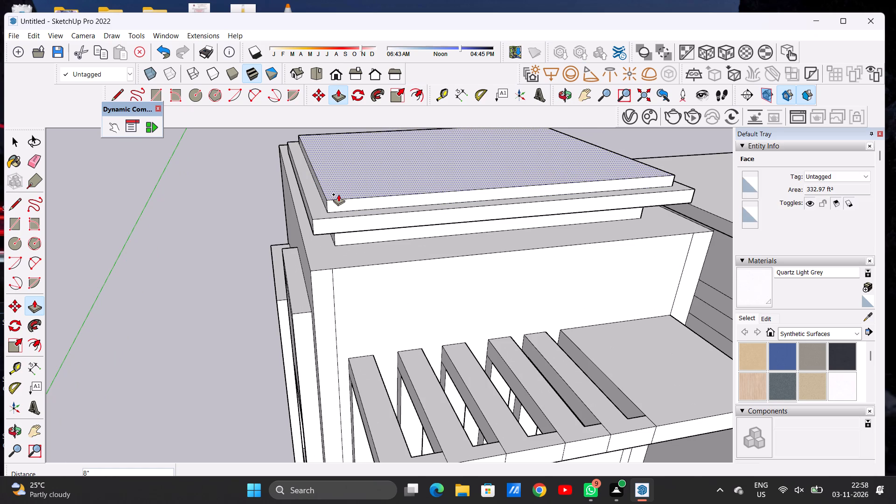
left_click(338, 194)
key("space")
Pull the new top layer's edge above the window-strip side wall outward 6 7/16".
type("O")
scroll(330, 245, "down", 8)
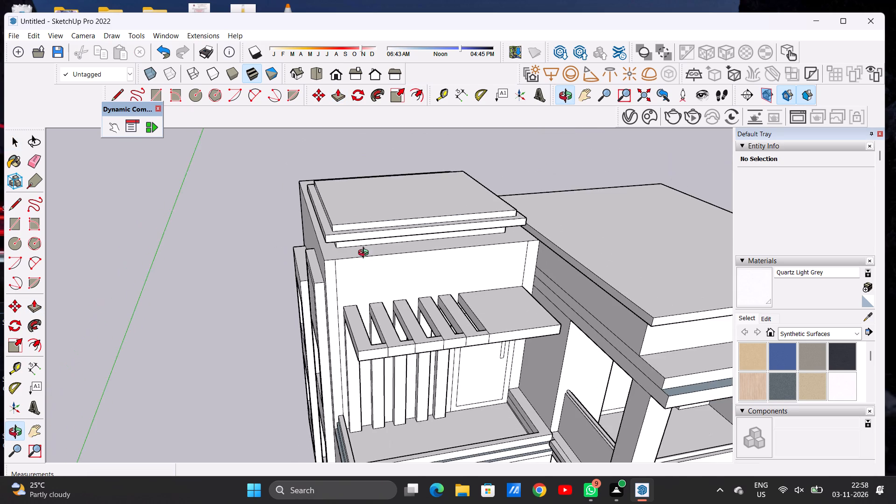
left_click_drag(387, 249, 357, 188)
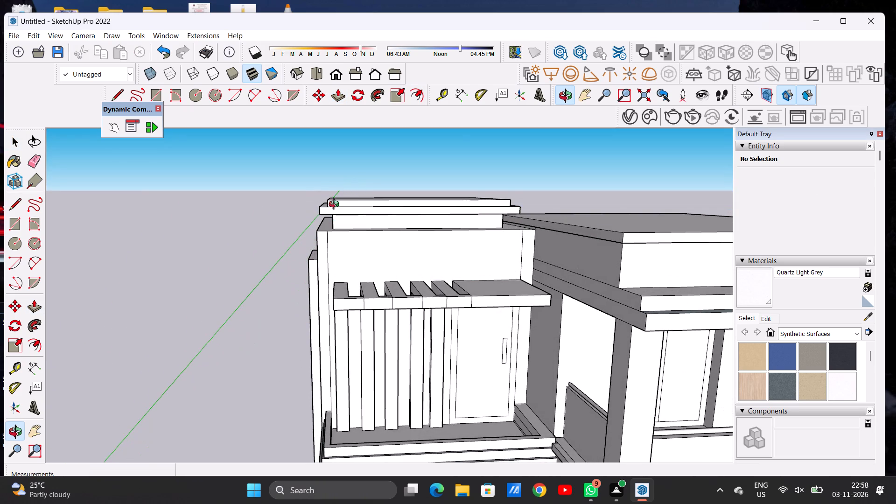
scroll(336, 205, "up", 8)
left_click_drag(343, 215, 329, 297)
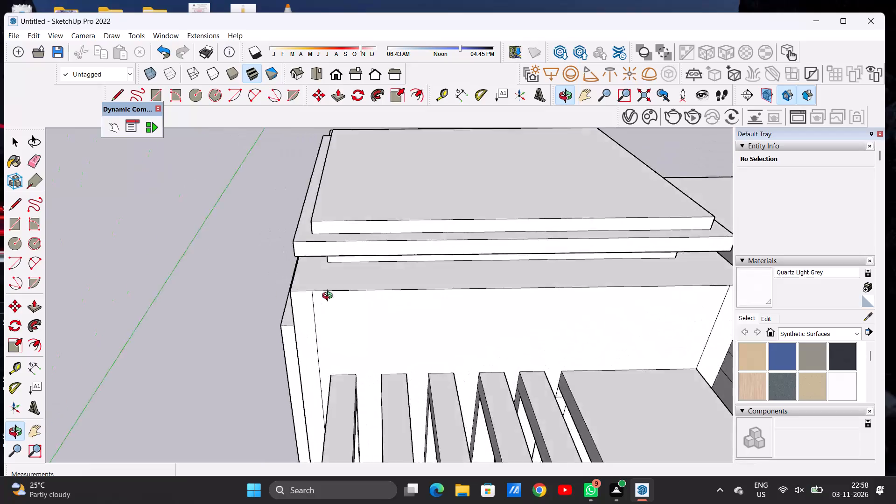
left_click_drag(329, 297, 428, 297)
scroll(329, 234, "up", 2)
scroll(340, 237, "down", 2)
scroll(341, 238, "up", 9)
key("p")
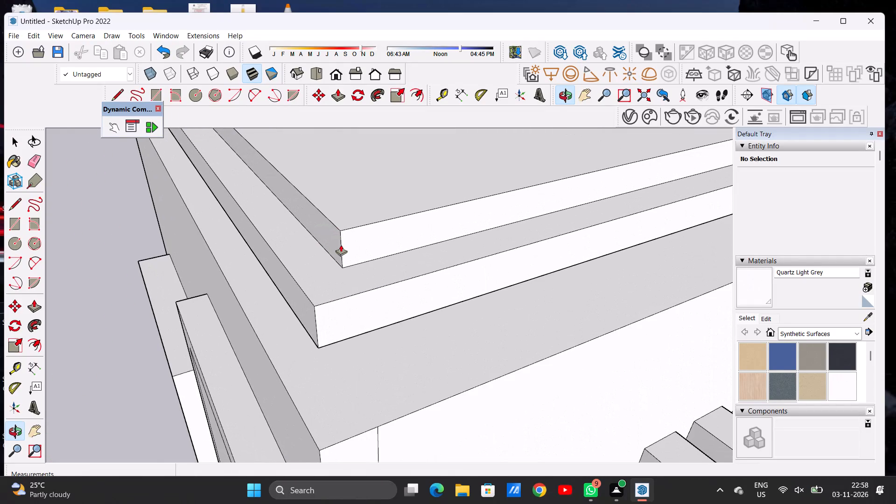
scroll(337, 246, "up", 4)
left_click(337, 246)
left_click(294, 267)
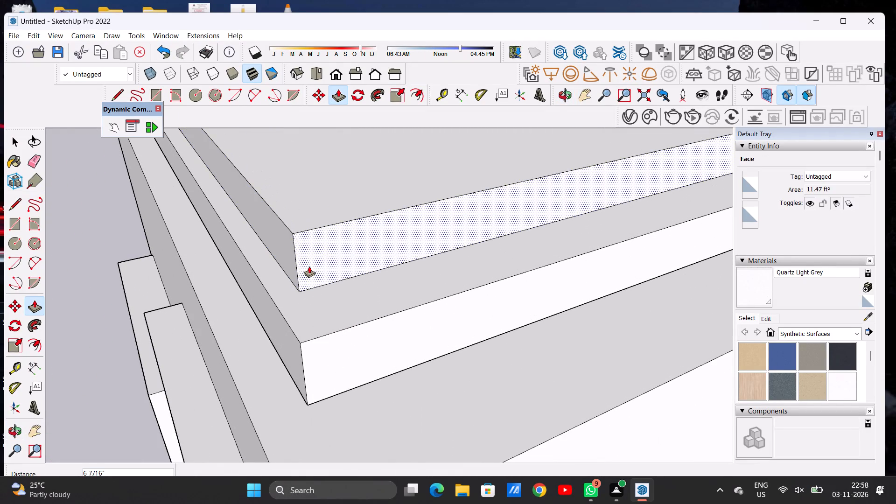
Pull the new top layer's front edge outward 5 3/4", leaving a narrow ledge on the slab below.
left_click(309, 266)
left_click(328, 287)
scroll(309, 272, "down", 5)
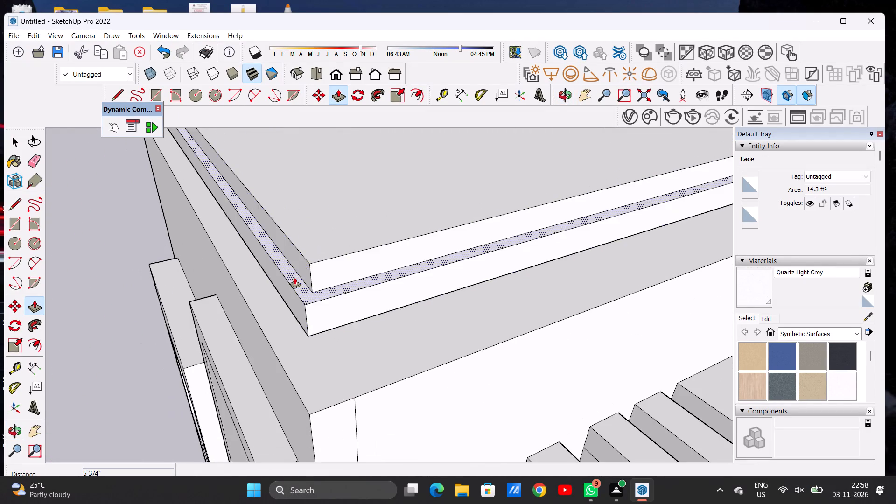
scroll(294, 277, "down", 19)
key("space")
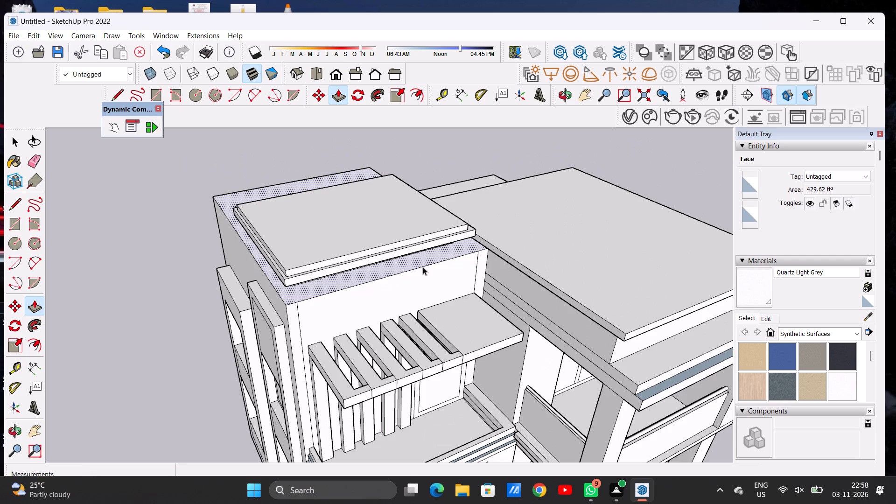
Pull the new top layer's edge facing the adjoining roof outward to narrow the ledge beside it.
key("o")
left_click_drag(462, 264, 271, 264)
scroll(423, 262, "up", 5)
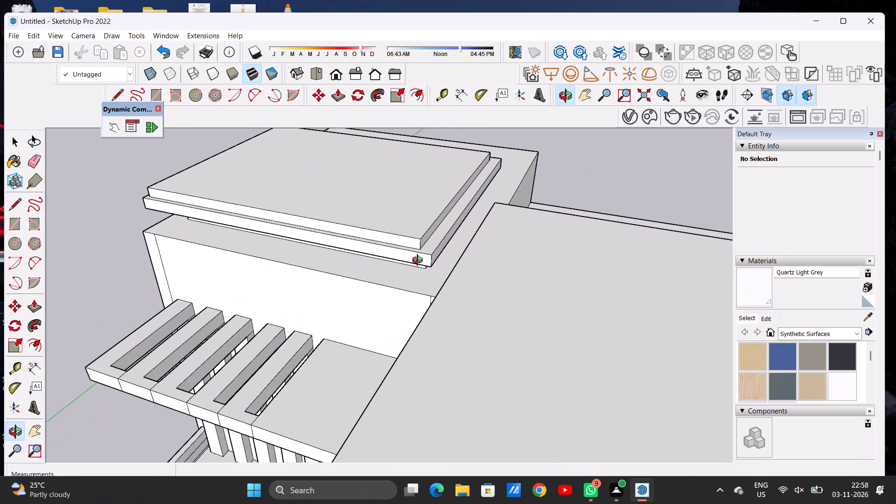
scroll(416, 260, "down", 1)
scroll(416, 260, "up", 7)
scroll(416, 249, "down", 1)
scroll(416, 249, "up", 6)
left_click_drag(415, 245, 398, 292)
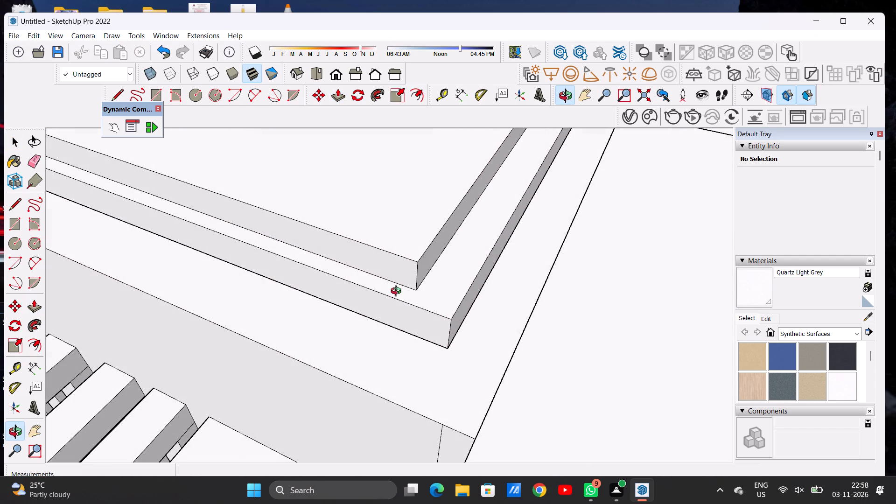
key("p")
left_click(424, 271)
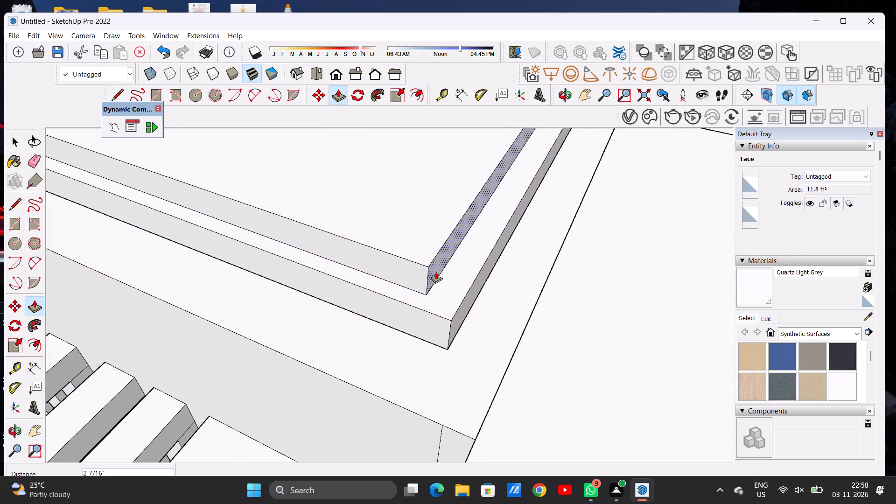
left_click(452, 273)
key("space")
Examine the stepped roof slab's profile from the front, from above and from the side wall.
key("o")
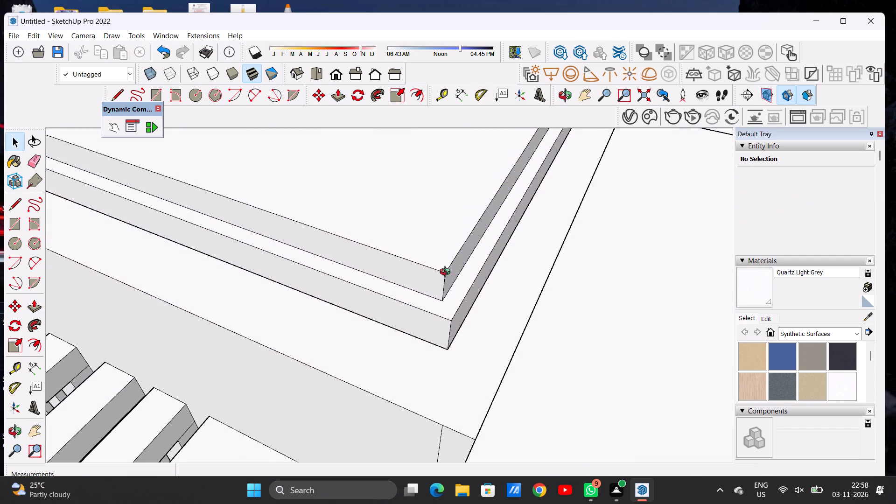
scroll(425, 298, "down", 9)
scroll(467, 272, "up", 1)
scroll(468, 273, "down", 2)
scroll(468, 274, "up", 1)
scroll(468, 274, "down", 17)
left_click_drag(438, 294, 495, 221)
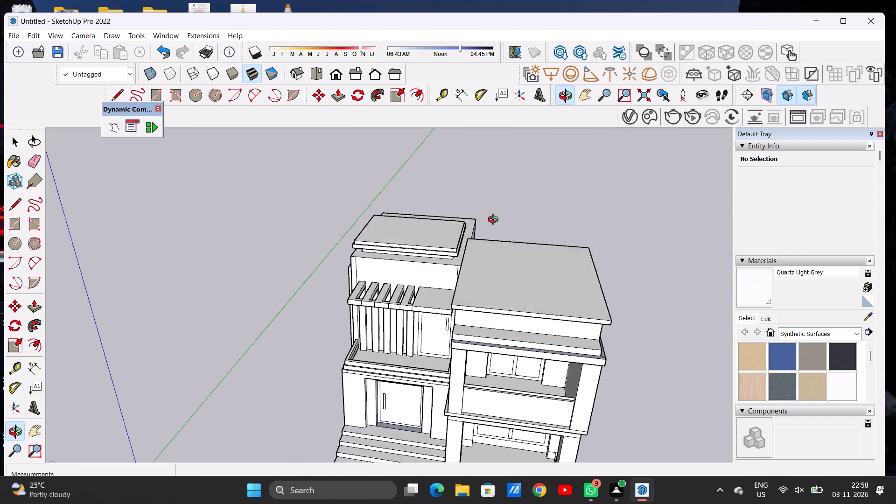
left_click_drag(495, 221, 518, 184)
scroll(412, 248, "up", 4)
left_click_drag(373, 258, 388, 218)
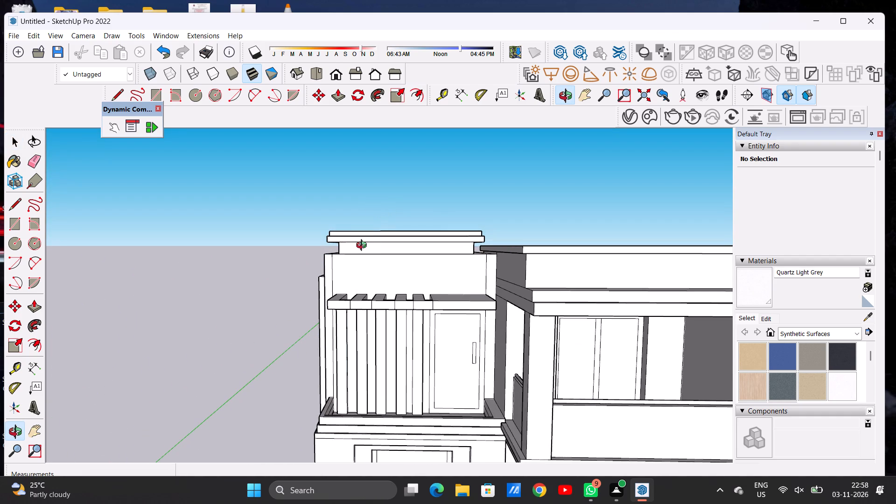
scroll(417, 271, "down", 8)
scroll(409, 266, "up", 3)
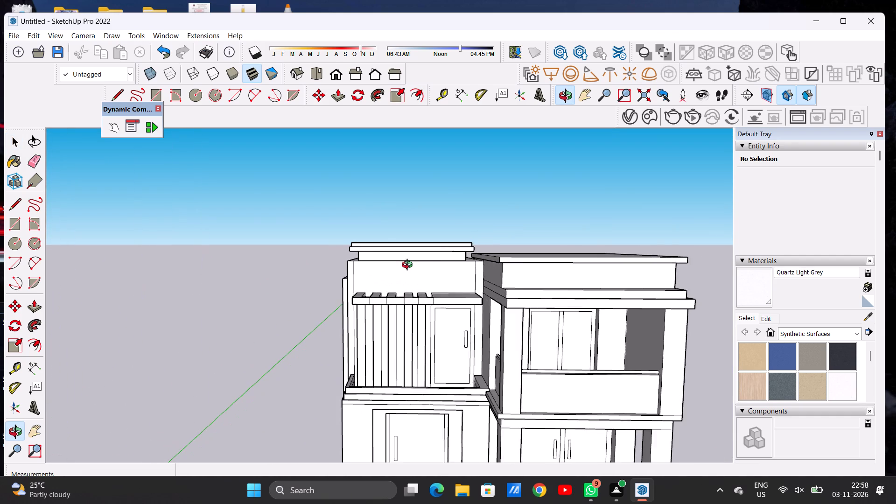
scroll(409, 266, "up", 10)
left_click_drag(410, 282, 414, 249)
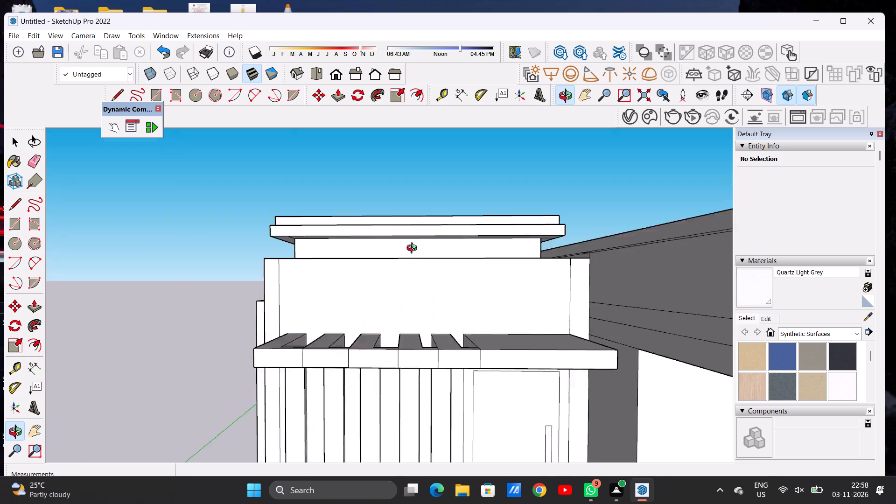
left_click_drag(414, 249, 417, 369)
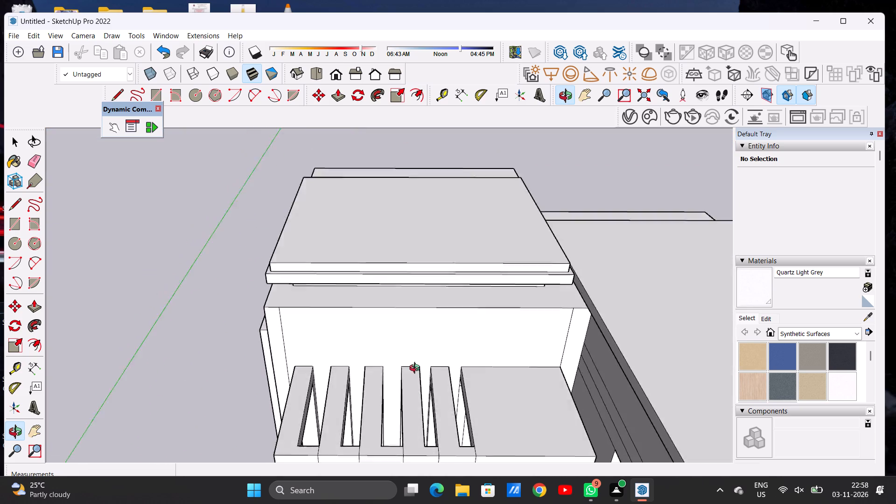
left_click_drag(417, 369, 438, 226)
left_click_drag(426, 374, 534, 416)
left_click_drag(415, 408, 539, 408)
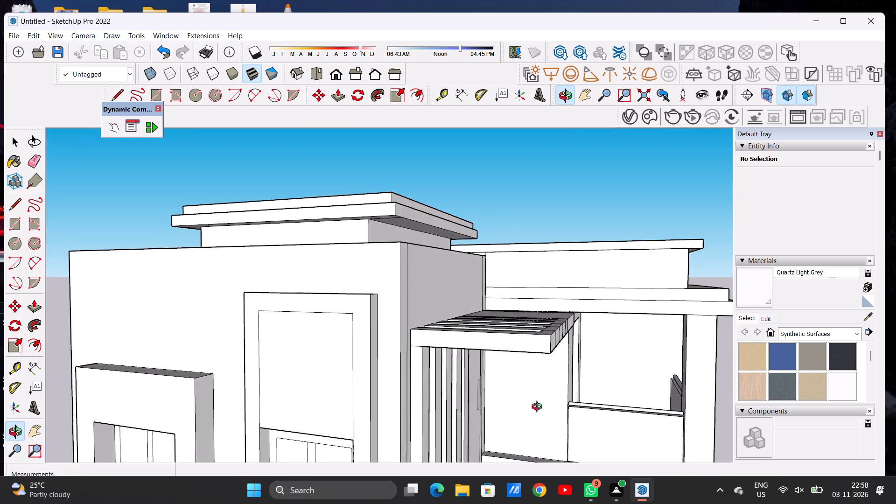
left_click_drag(539, 408, 471, 413)
Examine the whole house's massing and rooflines from the side and from the front at a distance.
scroll(473, 392, "down", 11)
left_click_drag(400, 377, 551, 377)
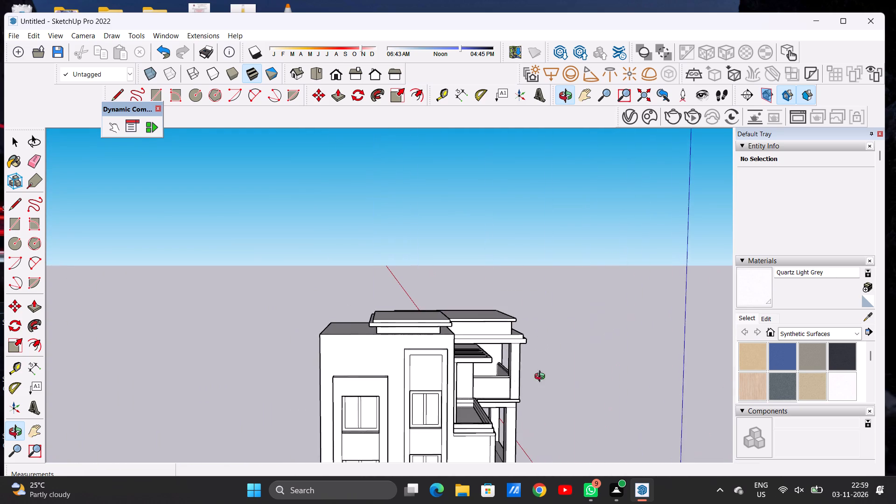
scroll(404, 324, "down", 13)
left_click_drag(477, 379, 318, 381)
left_click_drag(478, 380, 259, 383)
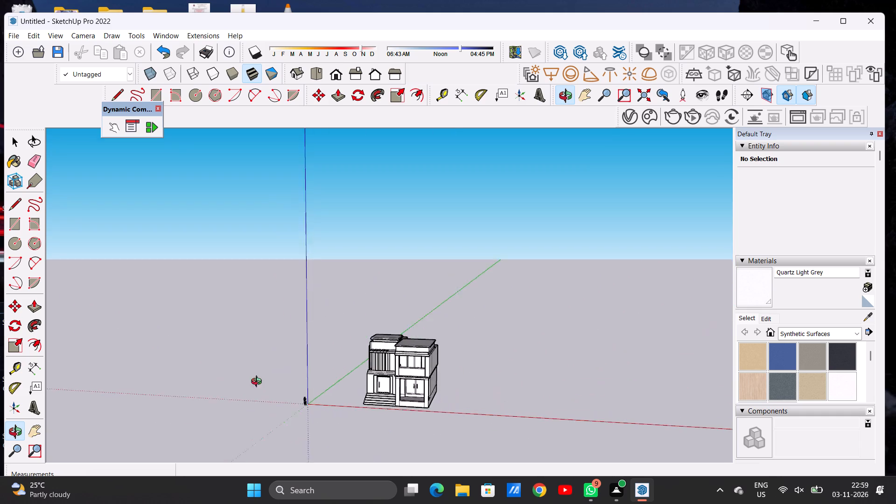
left_click_drag(259, 383, 288, 449)
scroll(375, 426, "up", 6)
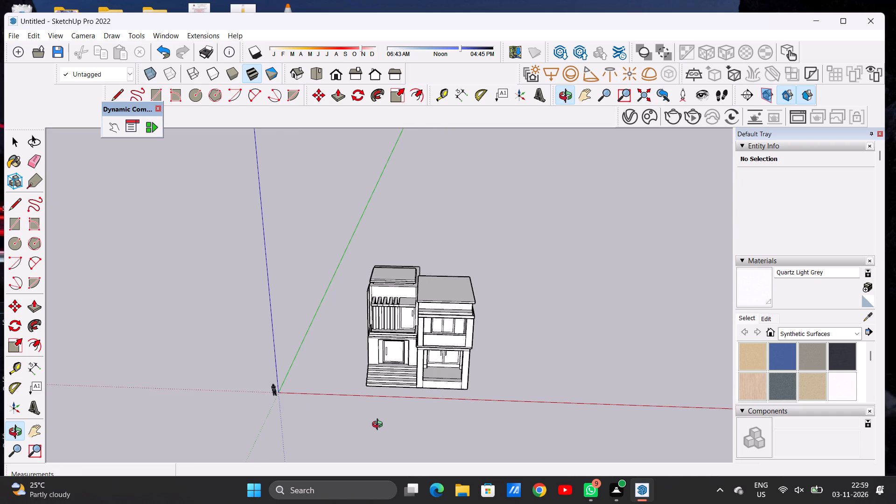
scroll(411, 352, "down", 6)
scroll(426, 378, "up", 2)
scroll(427, 379, "down", 1)
scroll(427, 379, "up", 4)
scroll(502, 357, "up", 1)
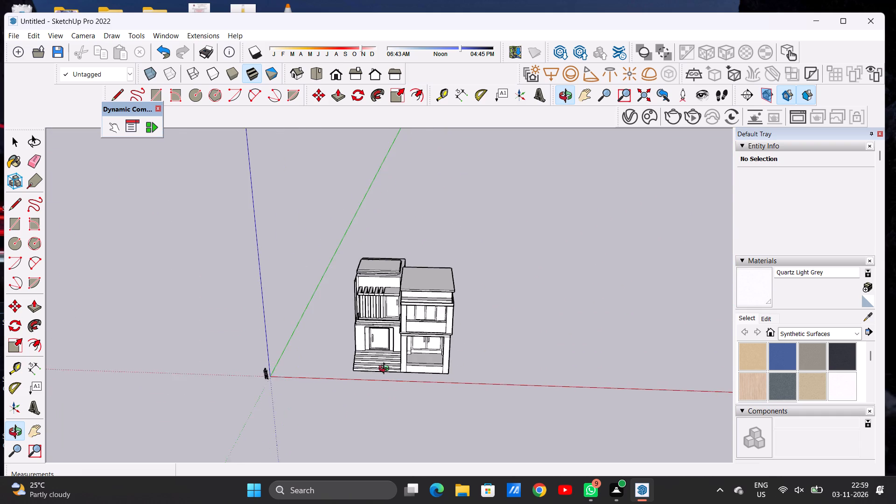
scroll(260, 380, "down", 8)
scroll(403, 308, "up", 10)
scroll(404, 308, "down", 10)
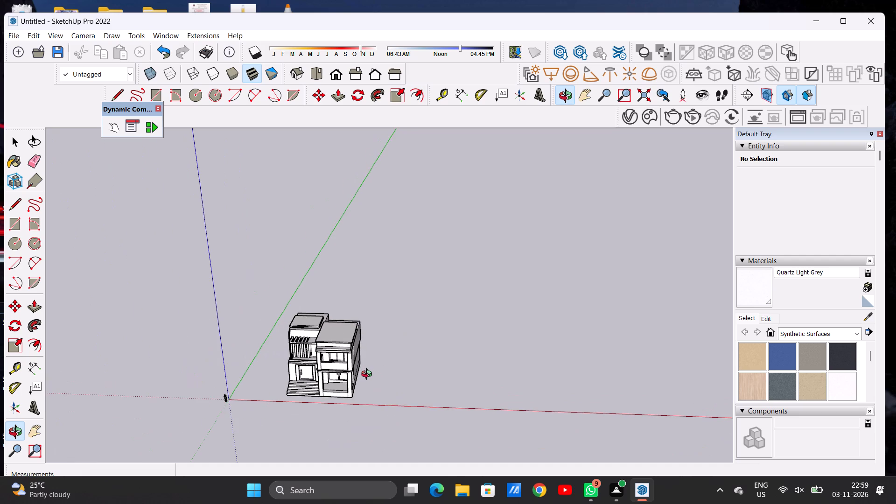
scroll(369, 375, "up", 1)
scroll(369, 375, "down", 1)
scroll(369, 375, "up", 4)
key("space")
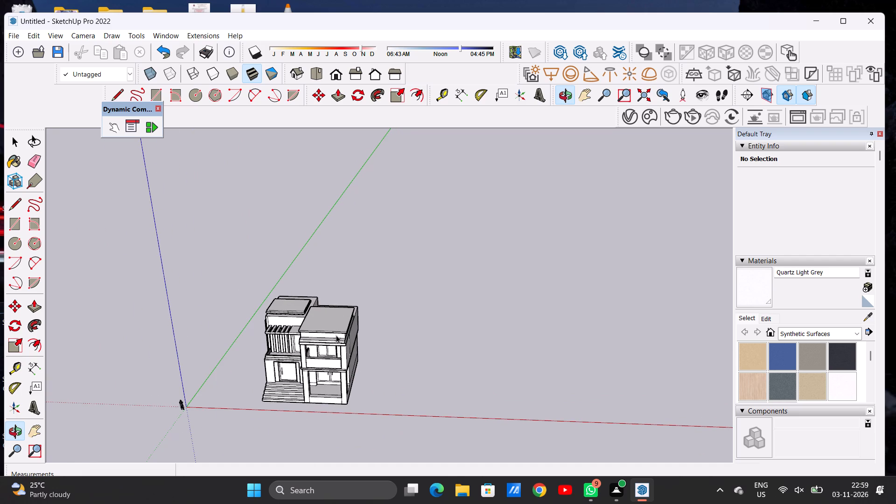
Move the entire house across the ground, holding it by its front base corner, to a spot farther from the axes origin.
triple_click(336, 335)
double_click(336, 335)
key("m")
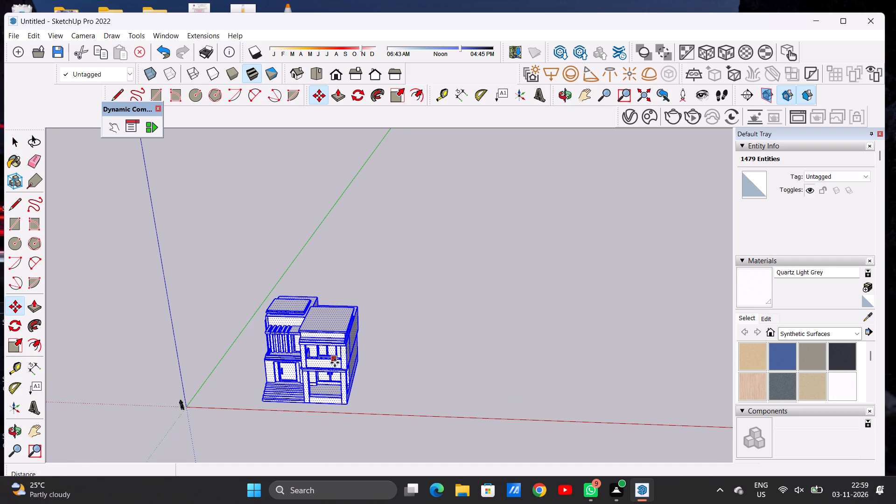
left_click(347, 406)
scroll(394, 379, "down", 11)
scroll(459, 366, "up", 1)
scroll(459, 366, "down", 1)
scroll(459, 368, "up", 12)
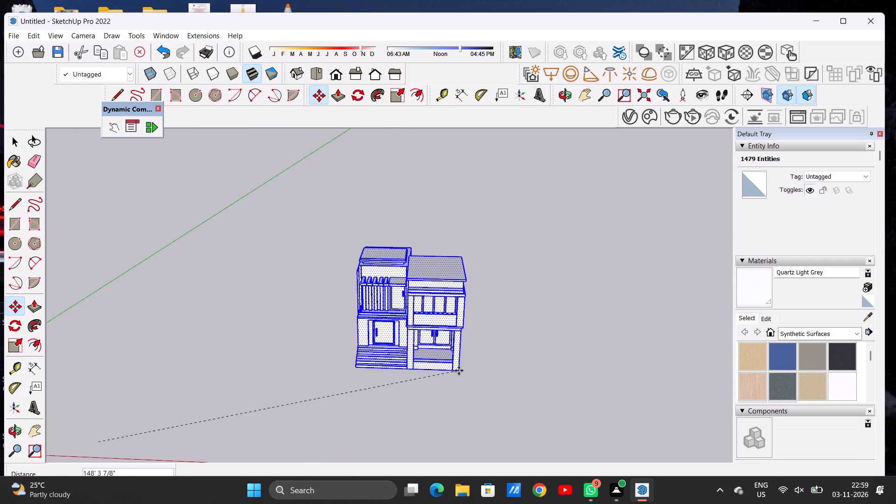
left_click(448, 390)
key("space")
left_click(498, 368)
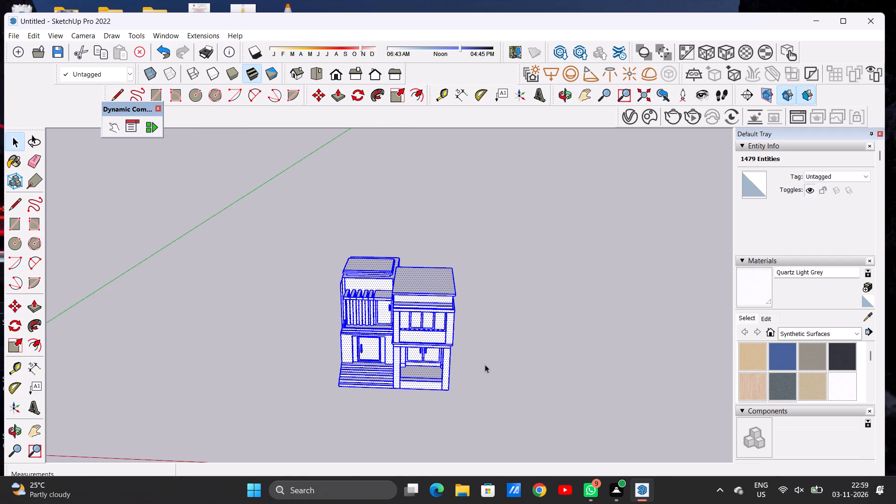
Examine the relocated house from the front, from both sides and from above.
scroll(464, 361, "down", 4)
scroll(413, 351, "up", 4)
scroll(413, 351, "down", 1)
scroll(413, 351, "up", 4)
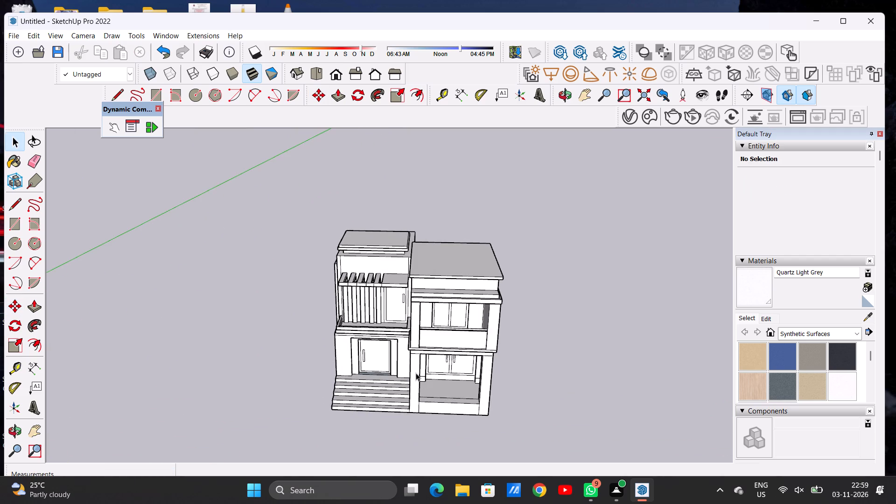
key("o")
left_click_drag(412, 392, 328, 346)
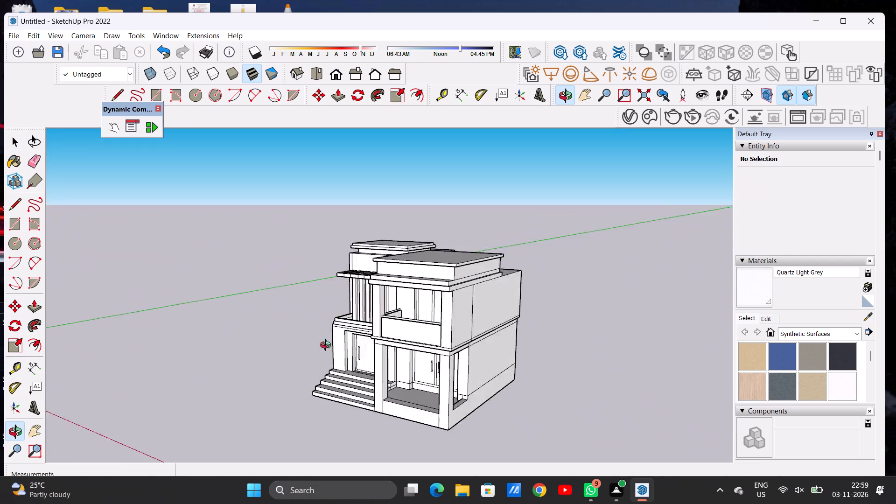
left_click_drag(328, 346, 602, 318)
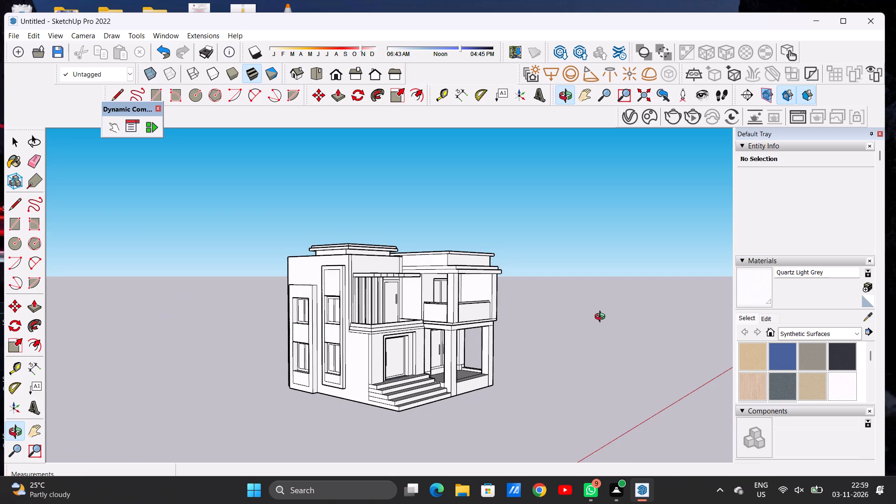
left_click_drag(602, 318, 586, 368)
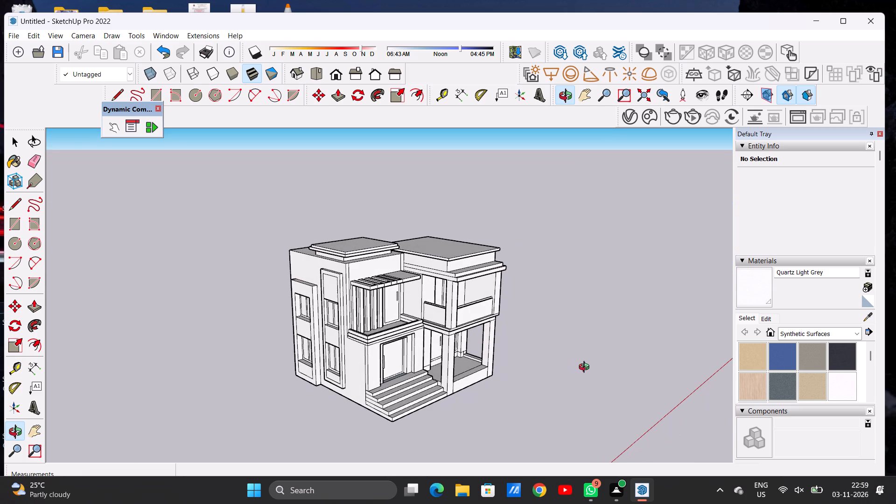
left_click_drag(586, 368, 406, 376)
scroll(523, 318, "down", 5)
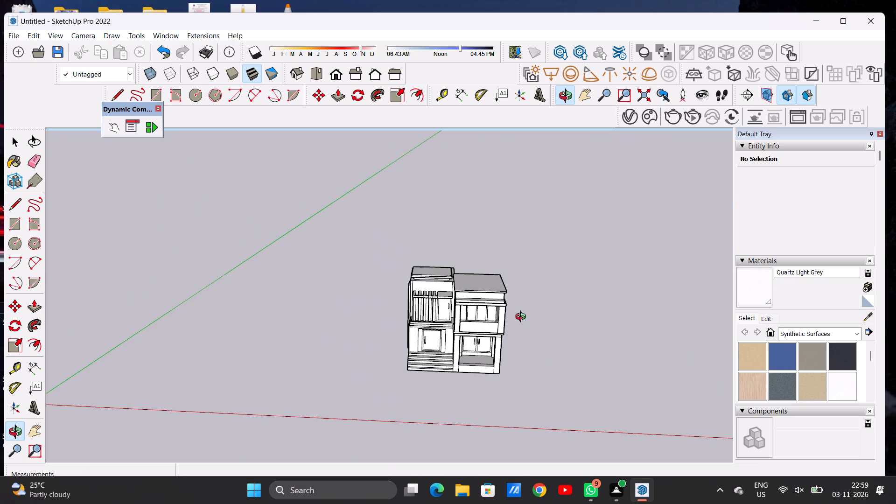
scroll(523, 318, "down", 3)
left_click_drag(452, 353, 446, 427)
left_click_drag(476, 280, 461, 338)
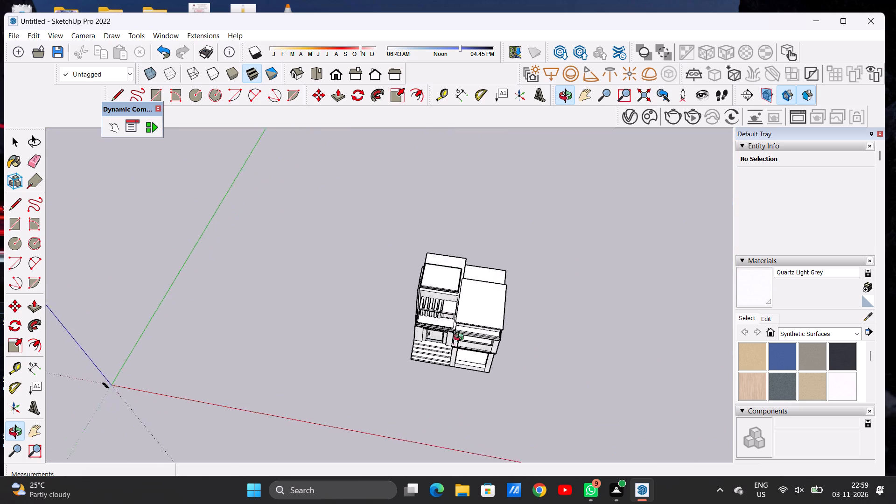
left_click_drag(461, 338, 461, 347)
left_click_drag(438, 252, 469, 320)
scroll(515, 269, "up", 6)
left_click_drag(448, 262, 450, 325)
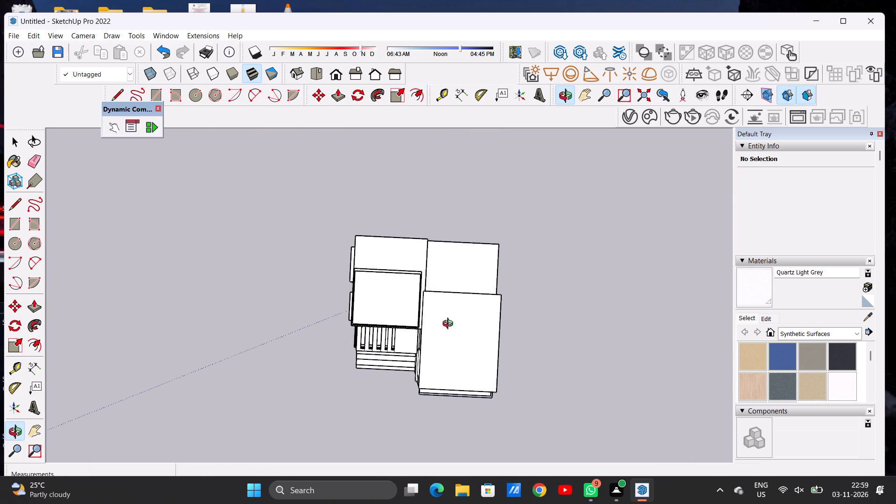
left_click_drag(450, 325, 450, 325)
left_click(320, 77)
scroll(304, 206, "down", 2)
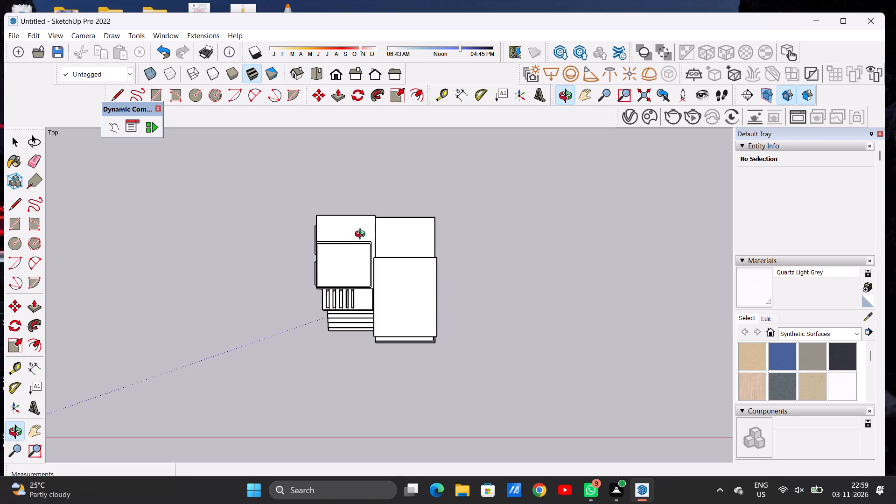
left_click_drag(367, 230, 374, 269)
scroll(349, 231, "up", 1)
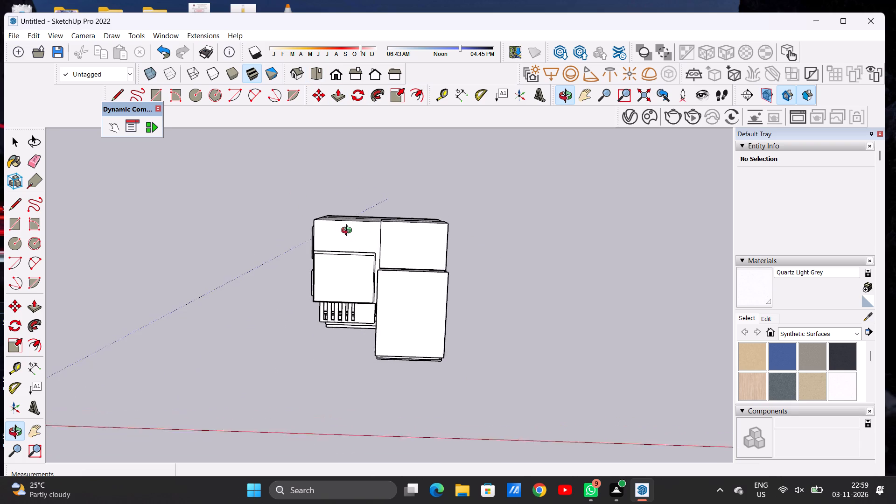
scroll(349, 231, "up", 2)
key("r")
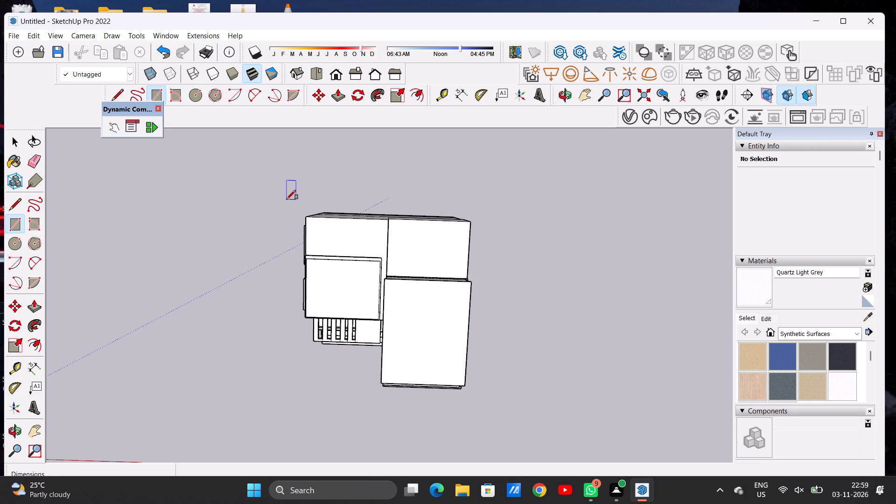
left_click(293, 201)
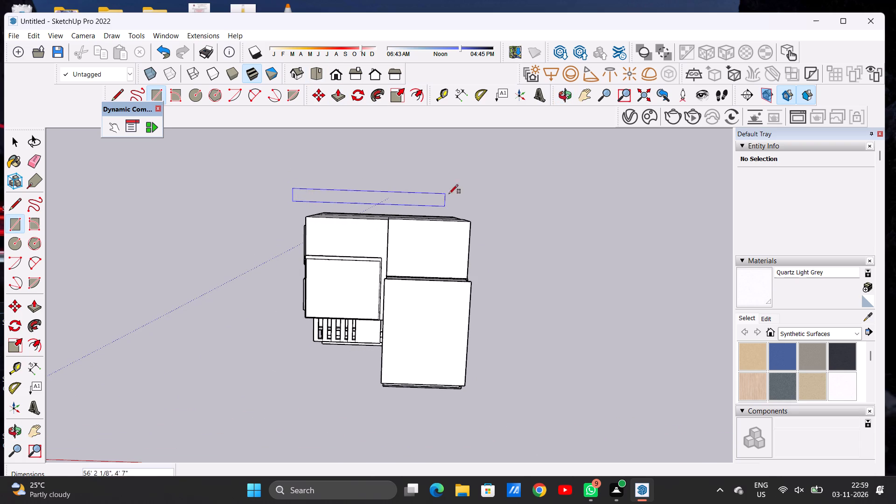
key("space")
Draw a ground rectangle about 69' 4" by 83' 5" enclosing the whole house footprint with a margin around it.
type("R")
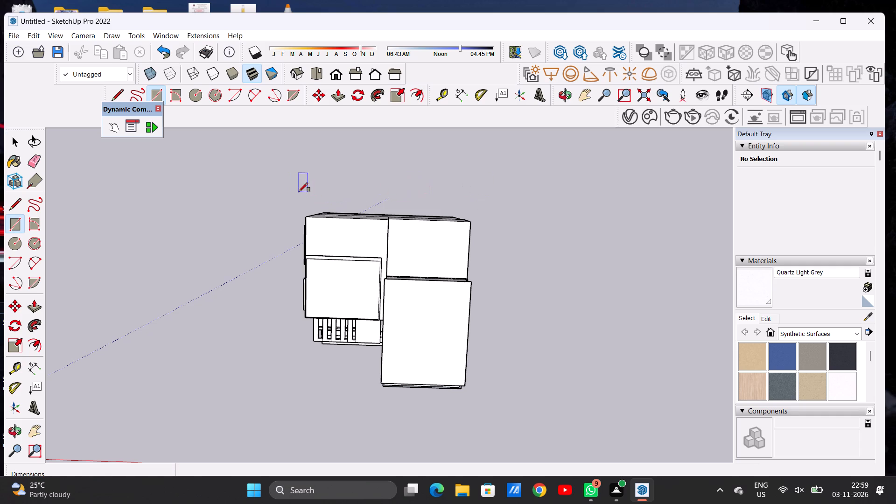
left_click(299, 191)
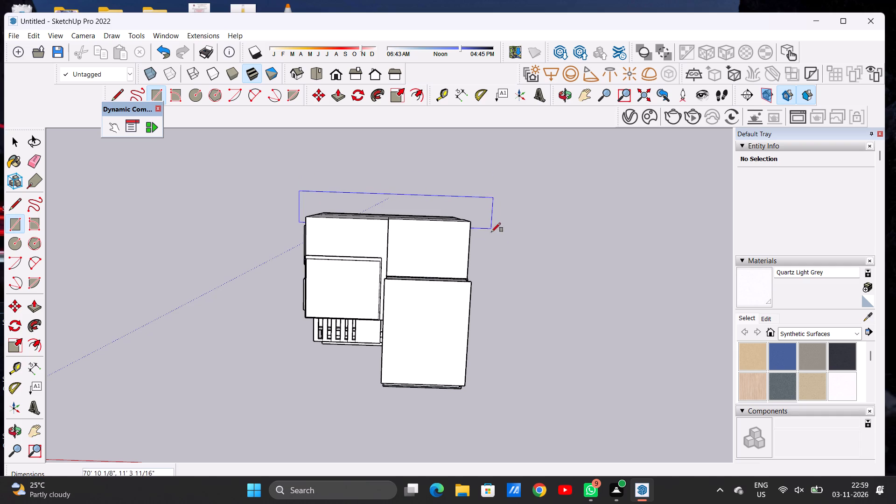
left_click(475, 413)
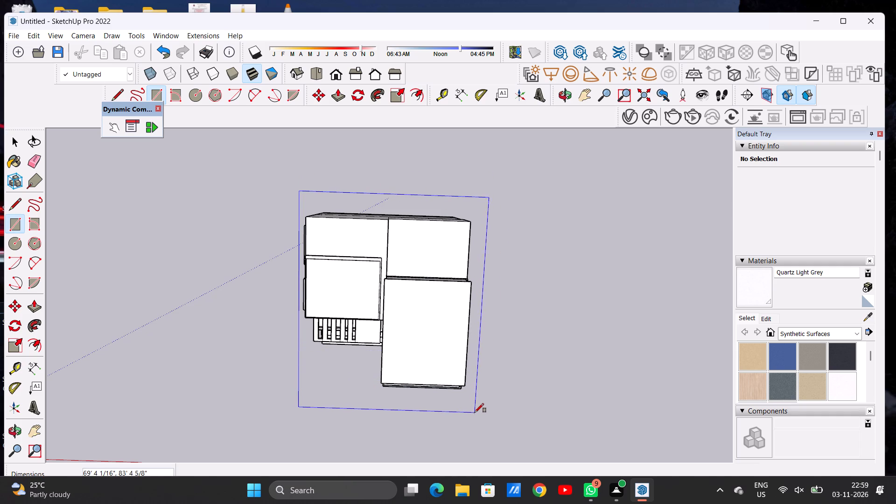
key("space")
Examine how the ground rectangle extends around the house from the front, side and rear.
key("o")
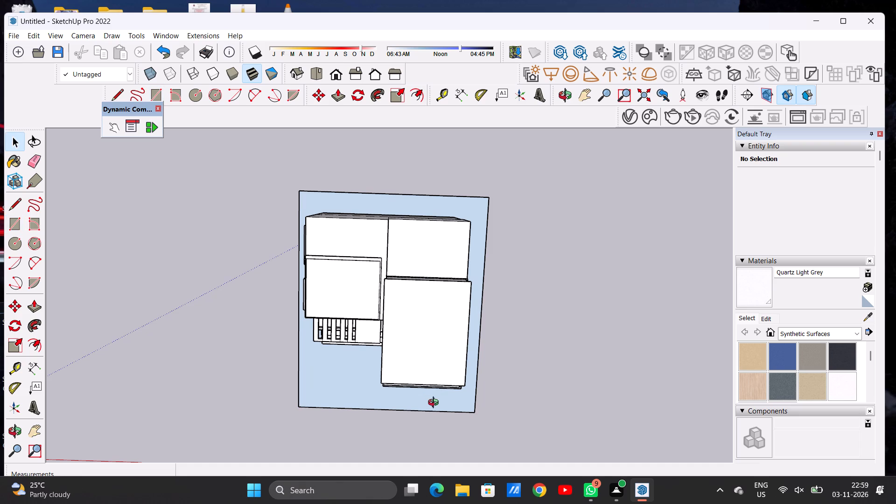
left_click_drag(435, 404, 440, 244)
scroll(405, 333, "down", 5)
scroll(405, 333, "up", 1)
scroll(404, 333, "down", 1)
left_click_drag(413, 379, 405, 253)
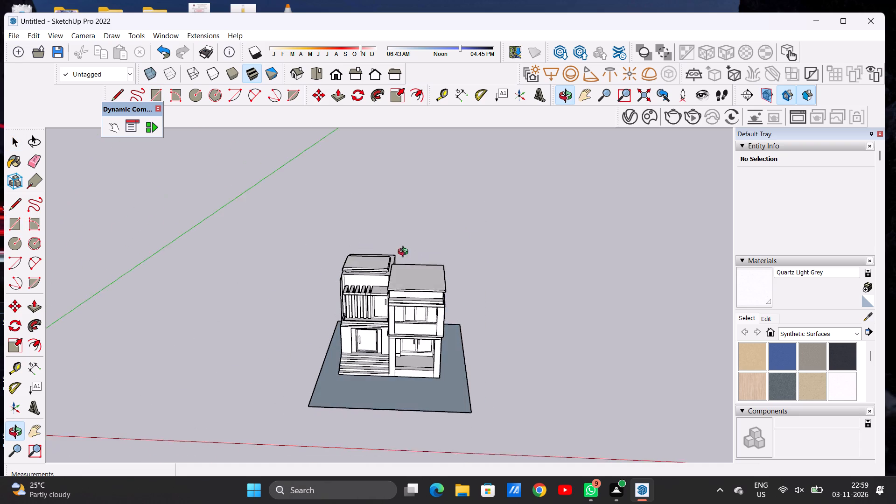
left_click_drag(405, 253, 420, 345)
left_click_drag(462, 369, 248, 376)
left_click_drag(430, 378, 222, 334)
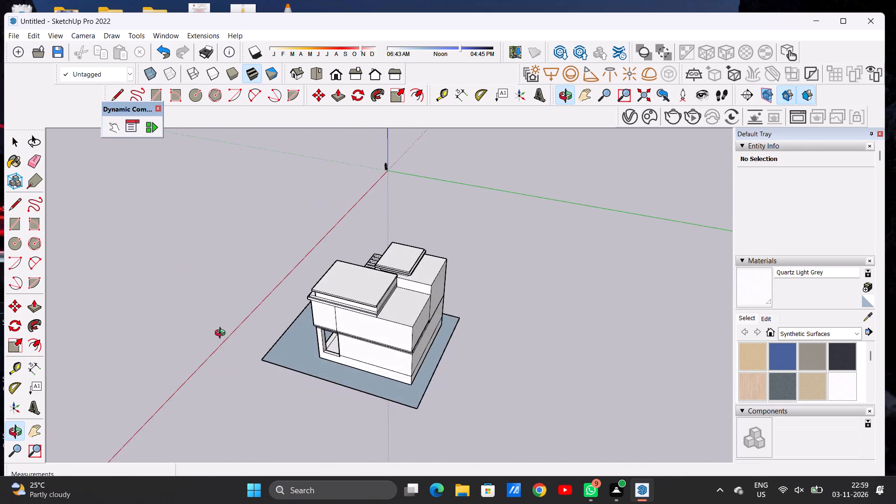
left_click_drag(222, 334, 510, 327)
left_click_drag(392, 385, 484, 371)
scroll(451, 316, "down", 2)
scroll(451, 316, "up", 1)
scroll(451, 316, "down", 5)
Draw a line about 69' 4" long across the ground rectangle in front of the entrance steps, parallel to its front edge.
left_click_drag(415, 351, 418, 386)
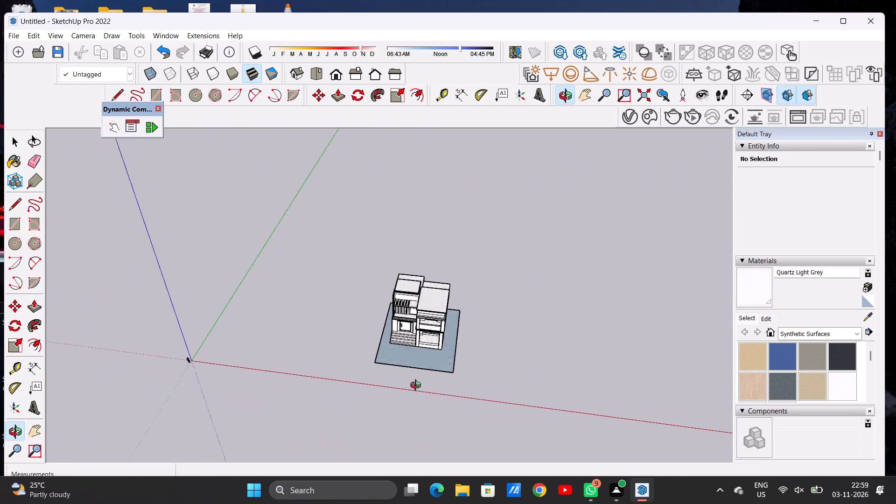
left_click_drag(418, 386, 424, 429)
scroll(430, 358, "up", 6)
scroll(430, 358, "down", 1)
scroll(430, 358, "up", 2)
left_click_drag(370, 357, 381, 415)
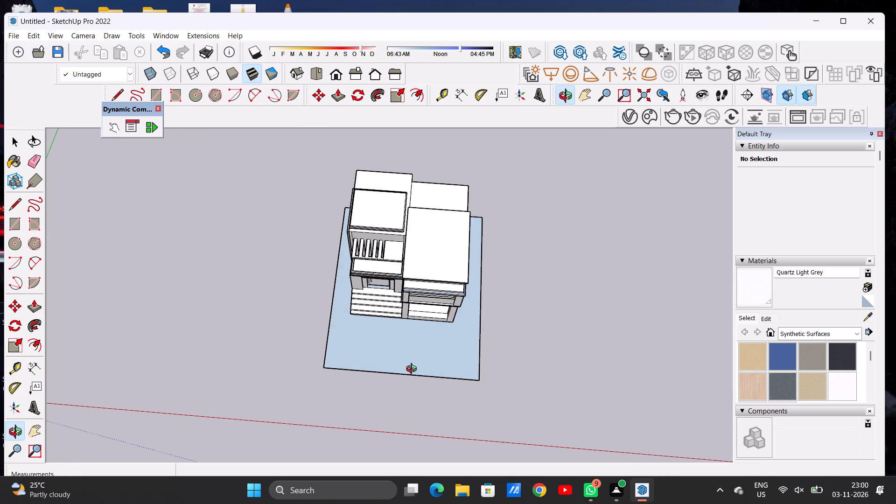
scroll(414, 362, "up", 6)
key("l")
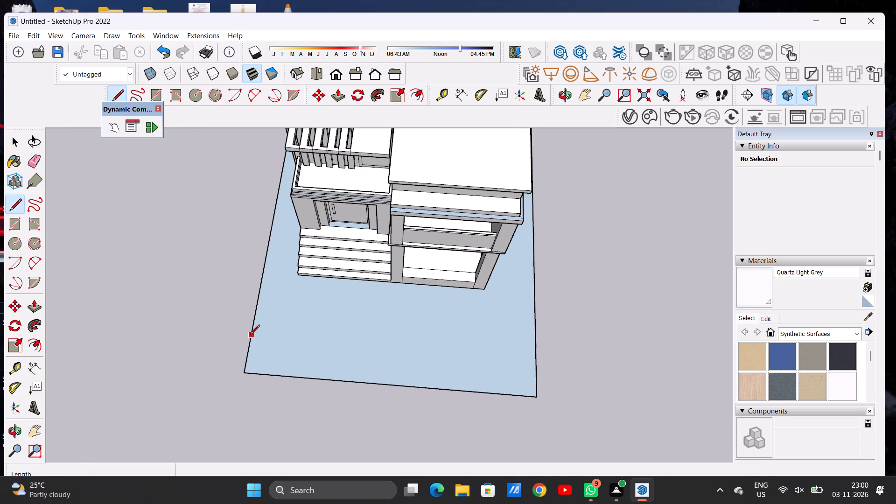
left_click(257, 313)
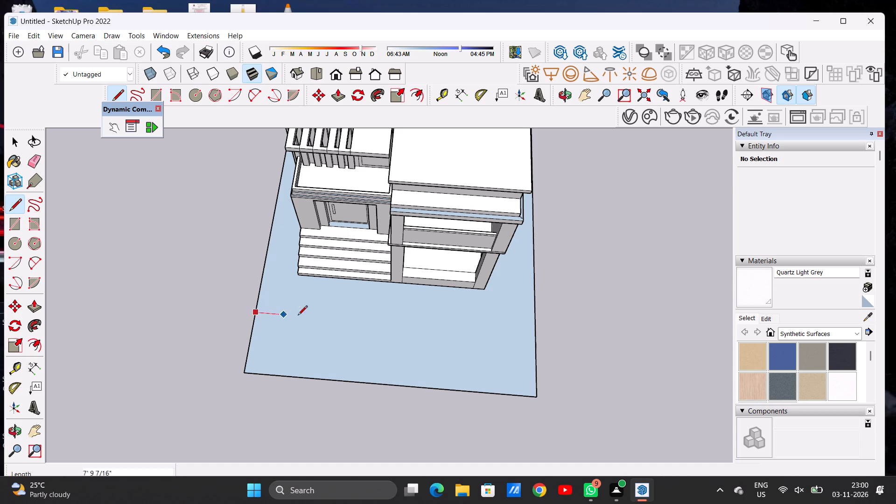
left_click(533, 337)
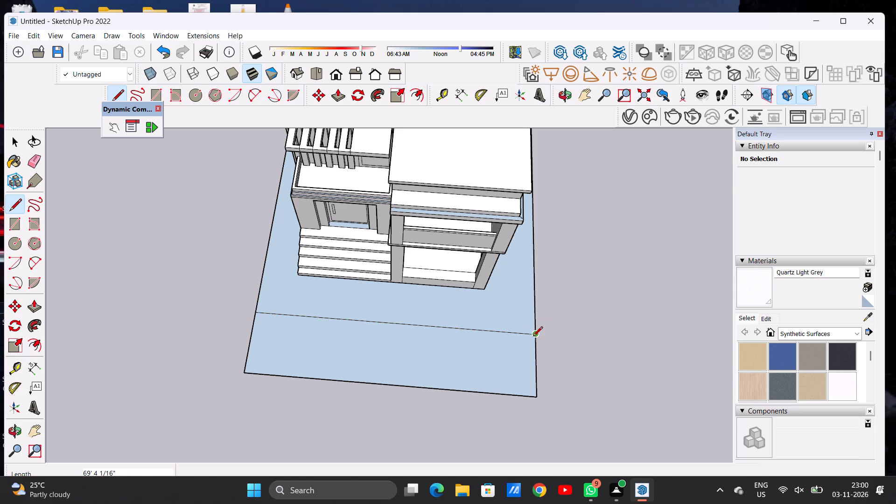
key("space")
Erase the outer edges of the ground's front strip so the ground plane ends at the new line.
type("E")
scroll(530, 332, "down", 1)
scroll(299, 367, "up", 2)
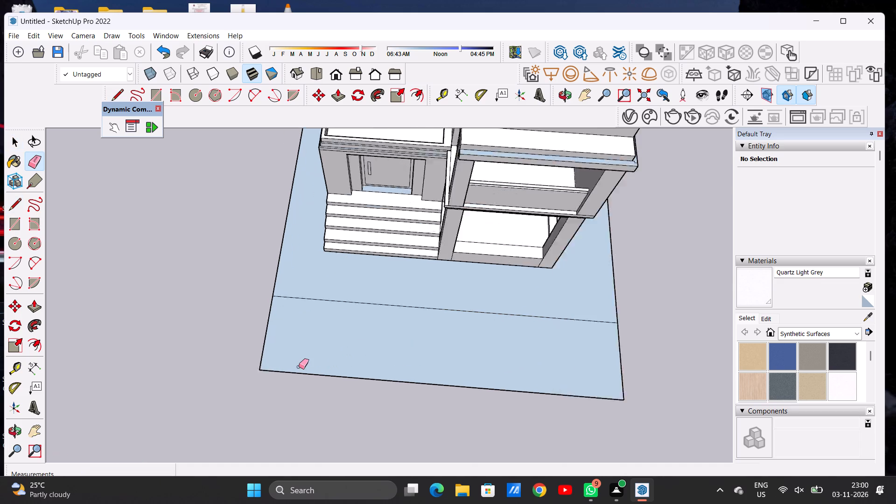
scroll(299, 367, "up", 5)
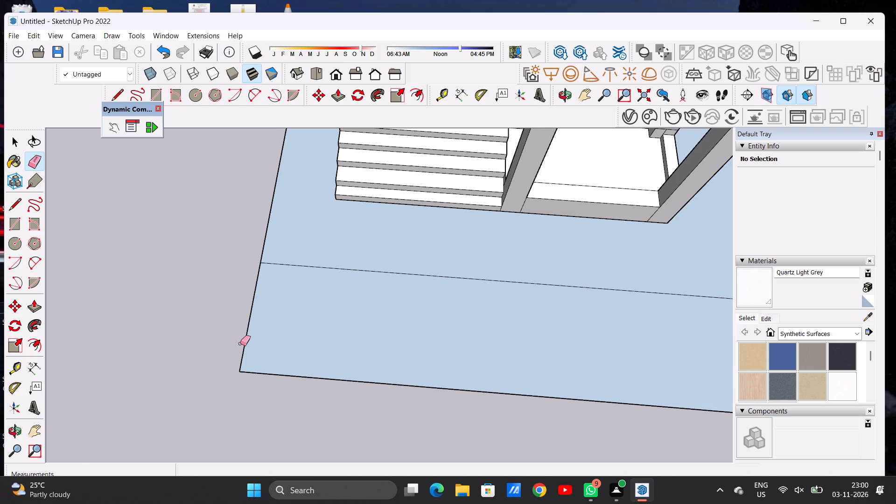
scroll(240, 343, "down", 5)
left_click_drag(243, 342, 254, 366)
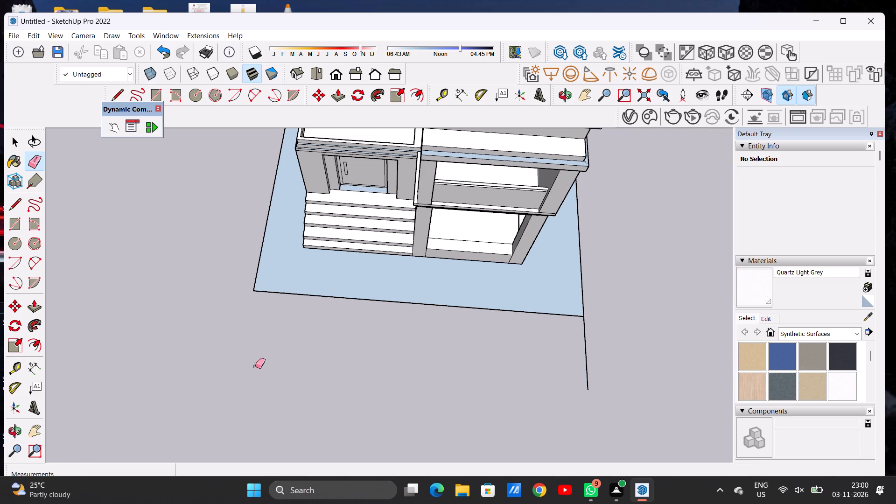
left_click_drag(591, 340, 574, 351)
key("space")
Paint the threshold strip below the front entrance door with Quartz Light Grey.
scroll(462, 375, "down", 7)
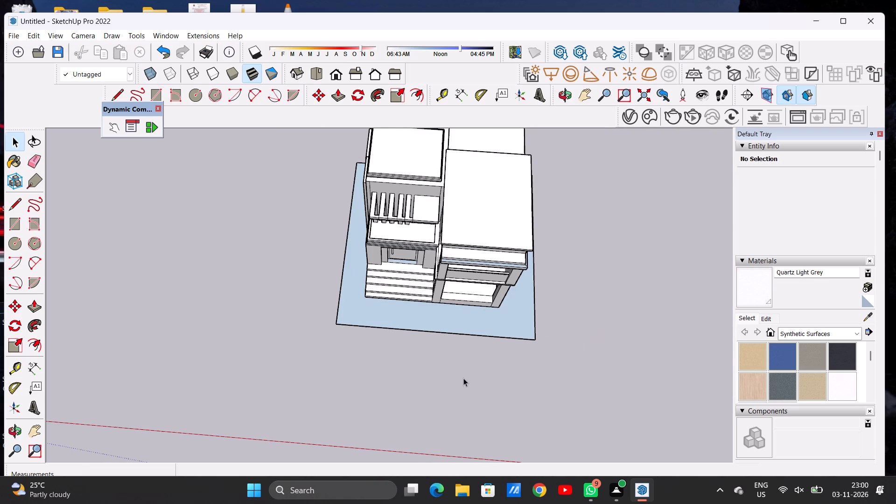
key("o")
scroll(470, 369, "down", 7)
scroll(471, 348, "up", 10)
scroll(472, 345, "down", 1)
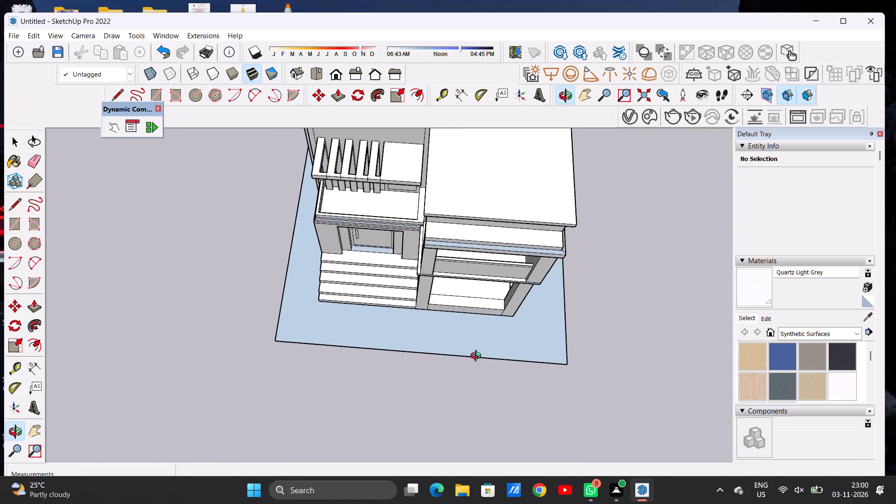
left_click_drag(479, 351, 483, 238)
left_click_drag(533, 315, 583, 300)
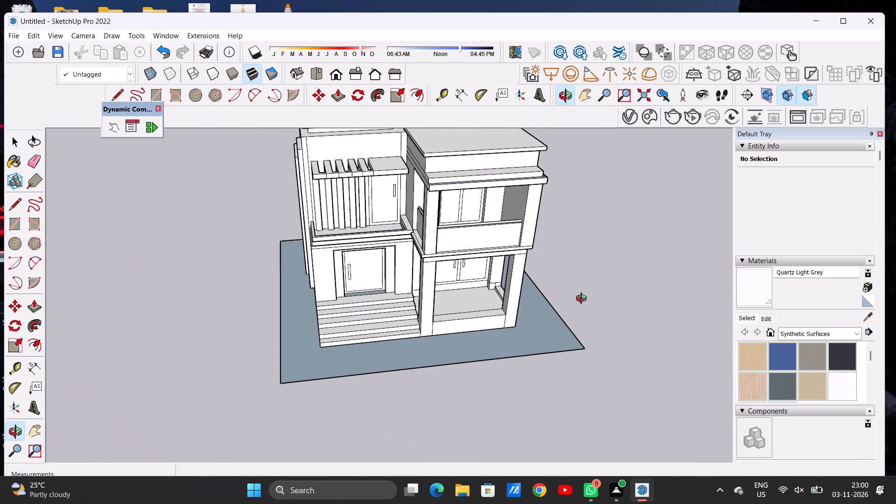
left_click_drag(583, 300, 582, 300)
scroll(366, 298, "up", 12)
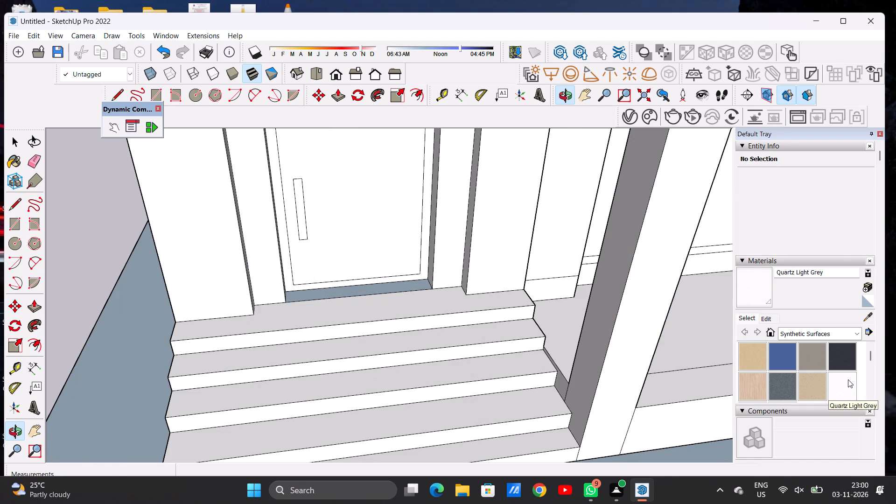
left_click(842, 384)
scroll(331, 290, "up", 6)
left_click(317, 296)
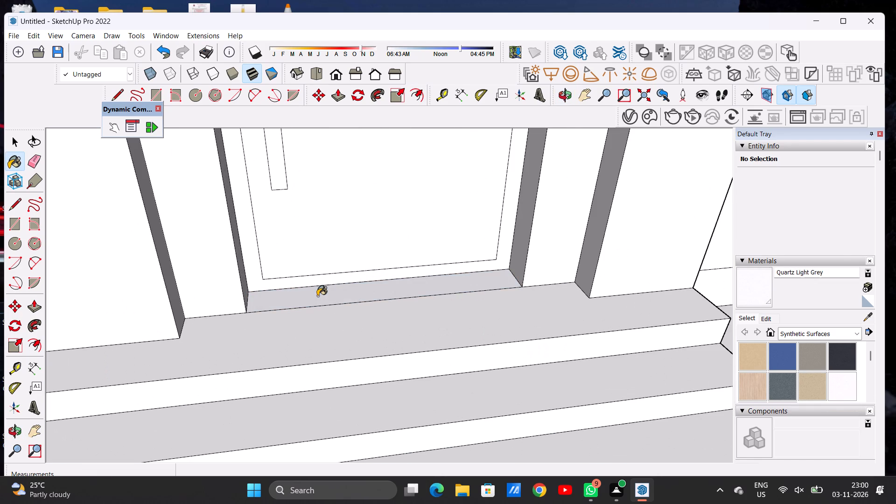
key("space")
Offset the ground face's outline inward by about 2' 6" to form a border strip around the house.
type("O")
scroll(330, 339, "down", 5)
scroll(335, 345, "up", 1)
scroll(337, 346, "down", 17)
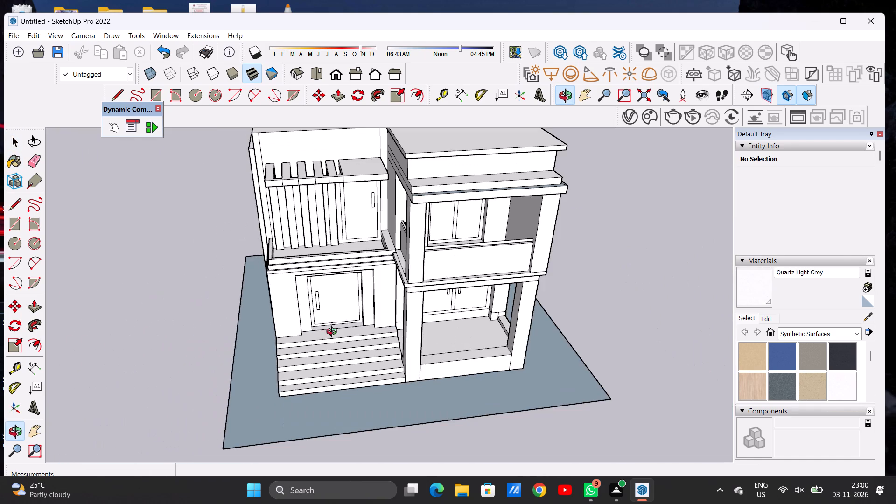
left_click_drag(413, 356, 279, 339)
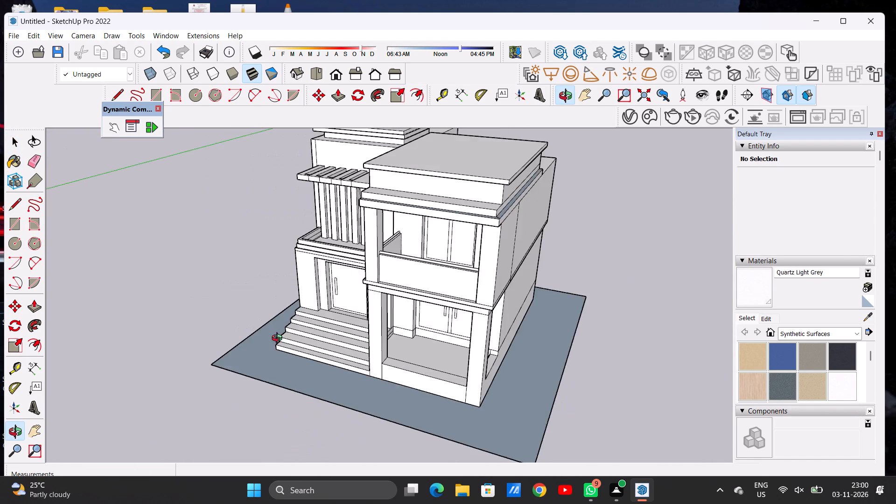
left_click_drag(279, 339, 334, 348)
scroll(353, 358, "down", 6)
left_click_drag(314, 354, 378, 397)
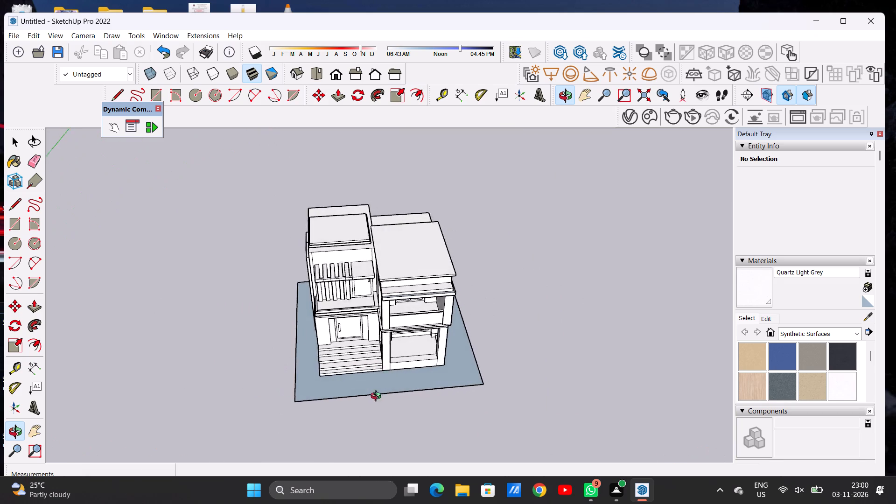
left_click_drag(378, 397, 398, 402)
left_click_drag(393, 358, 356, 402)
scroll(469, 259, "up", 2)
scroll(469, 259, "down", 1)
scroll(469, 259, "up", 2)
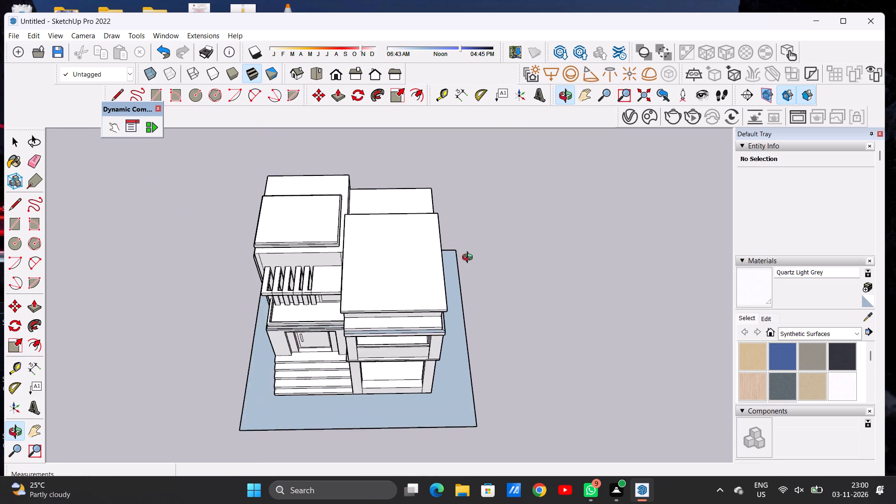
left_click_drag(442, 271, 434, 372)
left_click_drag(350, 210, 346, 275)
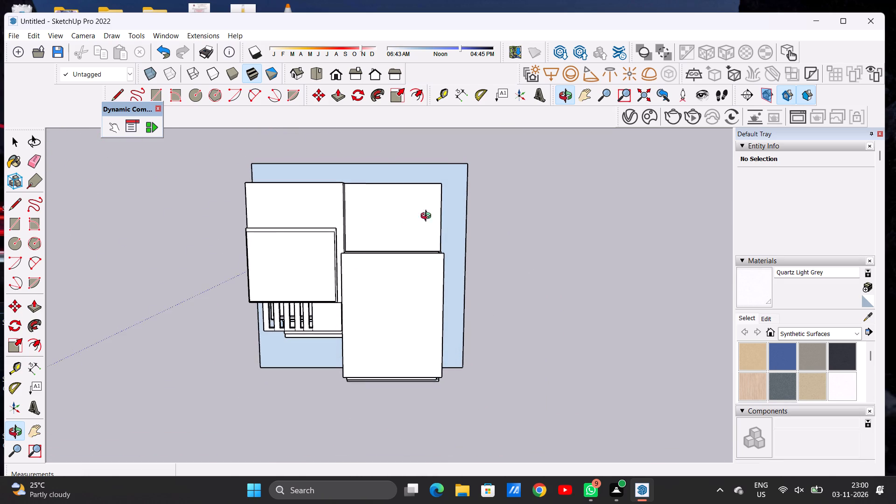
scroll(440, 200, "up", 2)
key("o")
key("f")
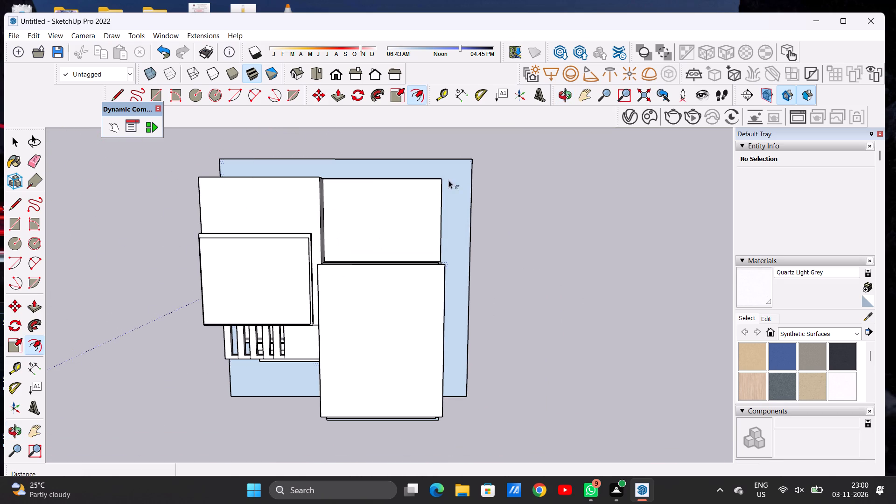
left_click(451, 168)
scroll(455, 171, "up", 6)
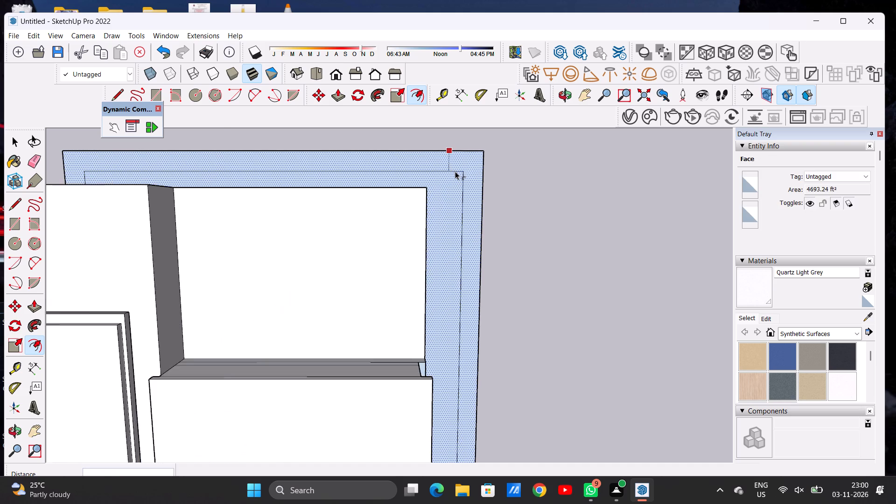
left_click(457, 166)
key("space")
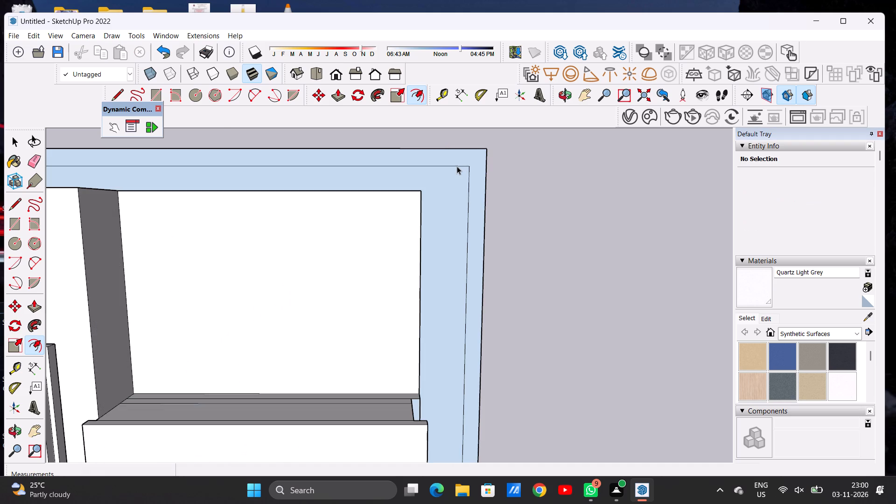
Examine the ground's inset border from the front and around the corner of the entrance steps.
key("o")
scroll(463, 211, "down", 12)
left_click_drag(433, 326, 435, 155)
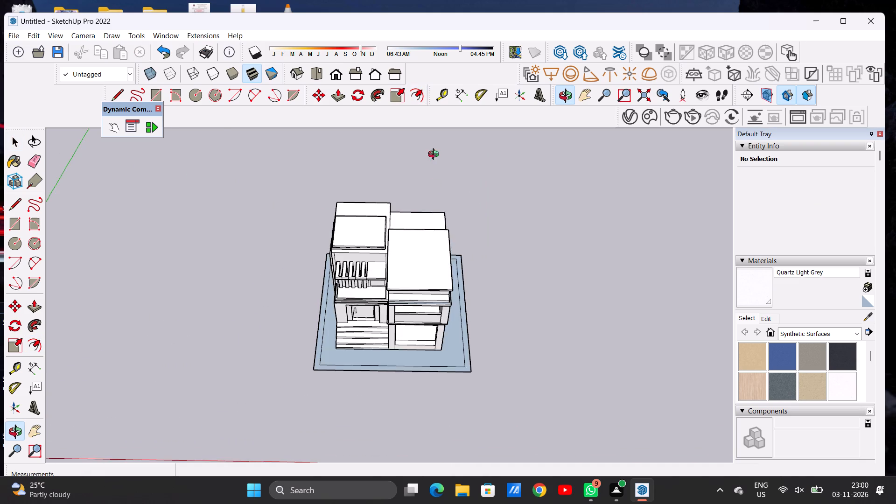
left_click_drag(435, 347, 434, 233)
scroll(446, 259, "down", 2)
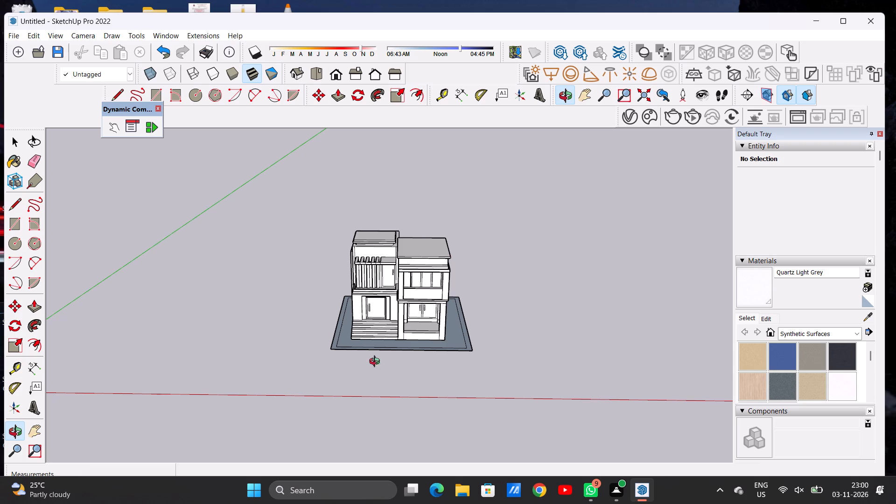
scroll(376, 354, "up", 9)
scroll(342, 329, "down", 1)
scroll(342, 329, "up", 3)
left_click_drag(335, 318, 334, 407)
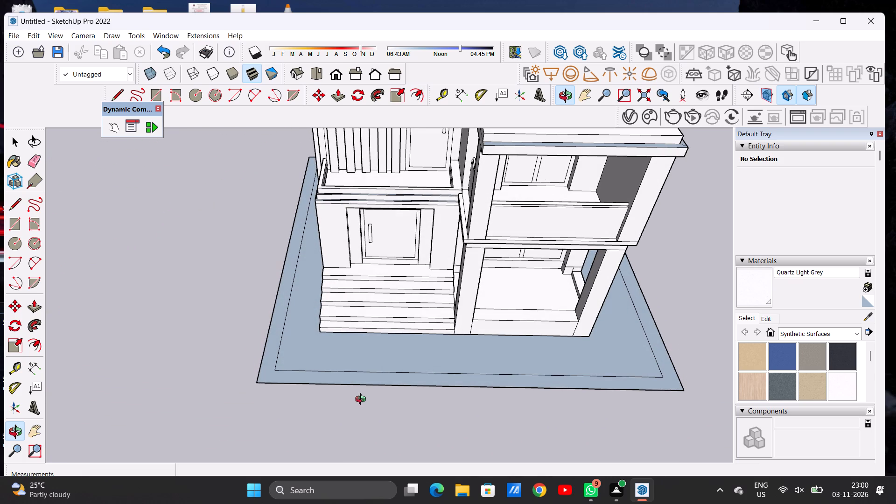
scroll(363, 400, "down", 2)
scroll(315, 366, "up", 6)
scroll(357, 359, "down", 6)
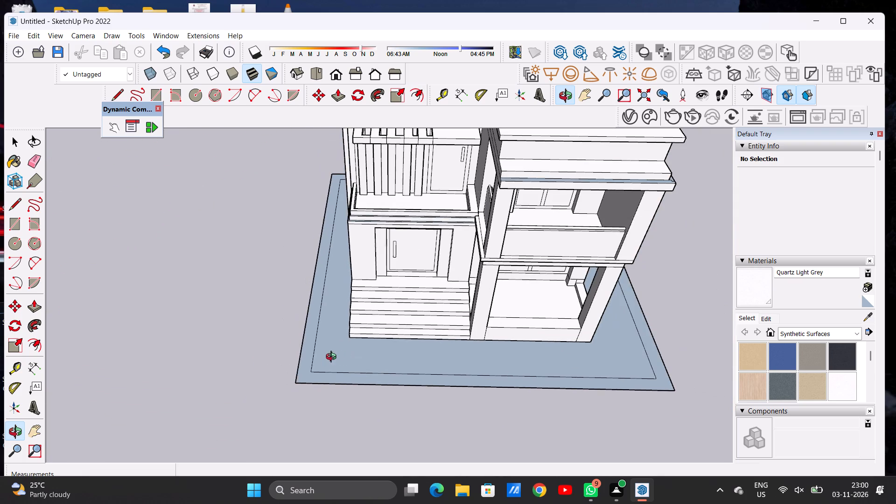
left_click_drag(340, 363, 411, 400)
scroll(357, 347, "up", 6)
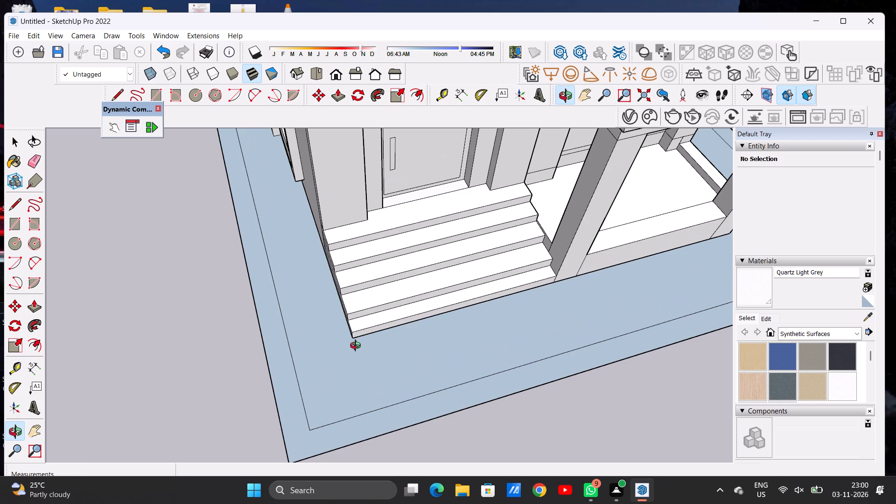
key("l")
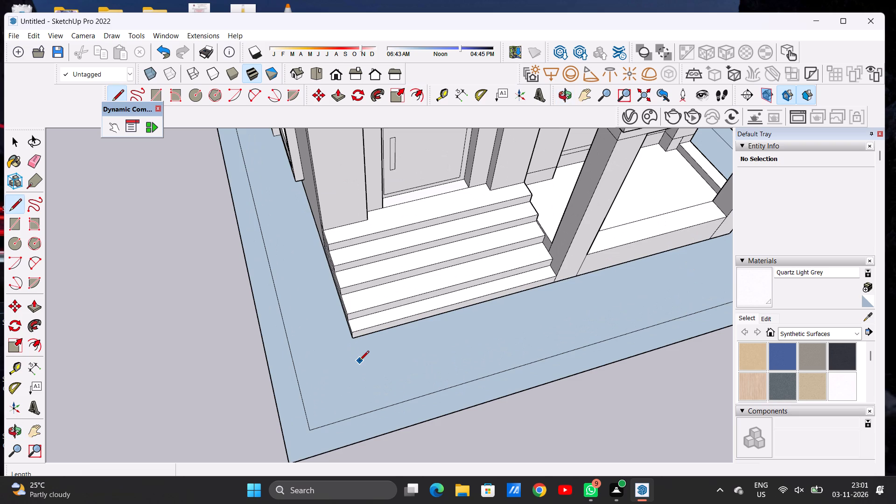
key("space")
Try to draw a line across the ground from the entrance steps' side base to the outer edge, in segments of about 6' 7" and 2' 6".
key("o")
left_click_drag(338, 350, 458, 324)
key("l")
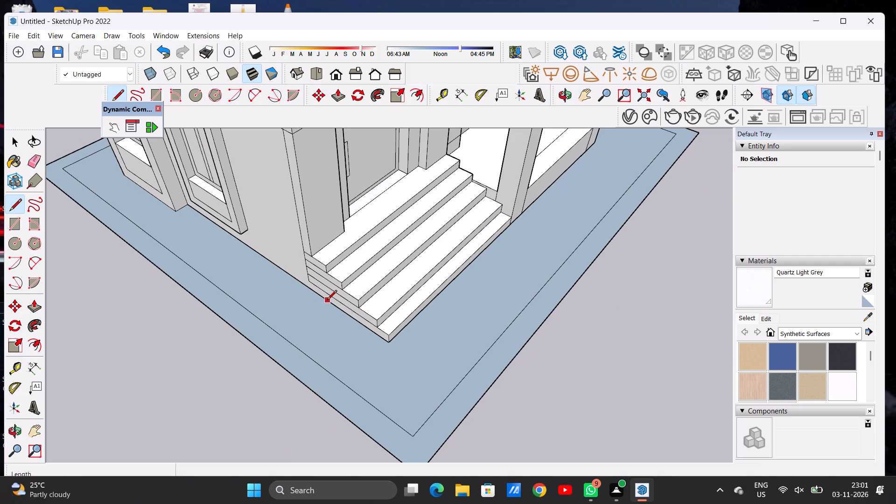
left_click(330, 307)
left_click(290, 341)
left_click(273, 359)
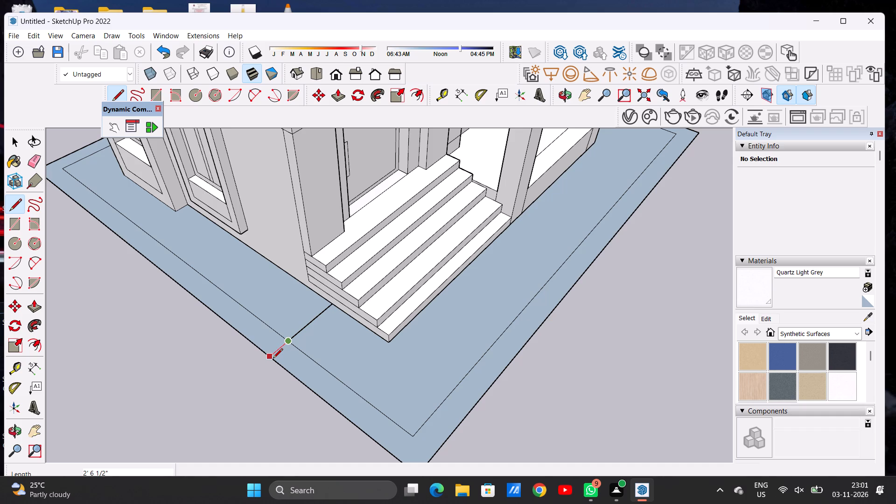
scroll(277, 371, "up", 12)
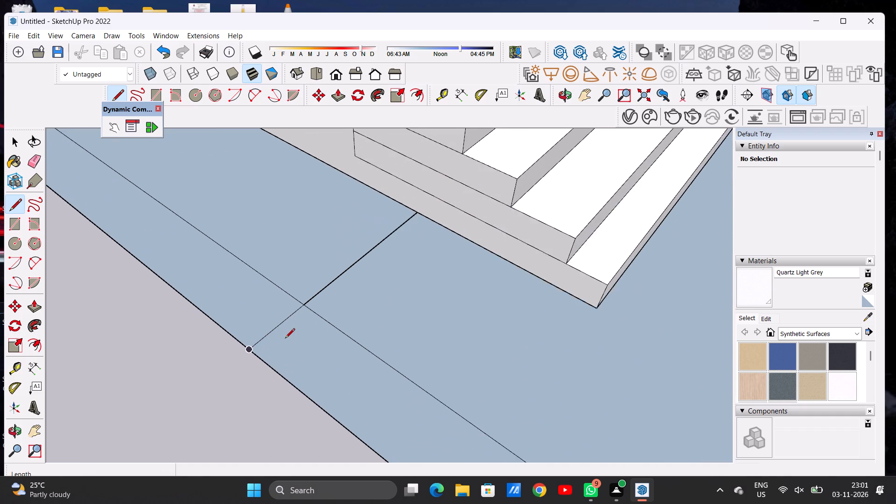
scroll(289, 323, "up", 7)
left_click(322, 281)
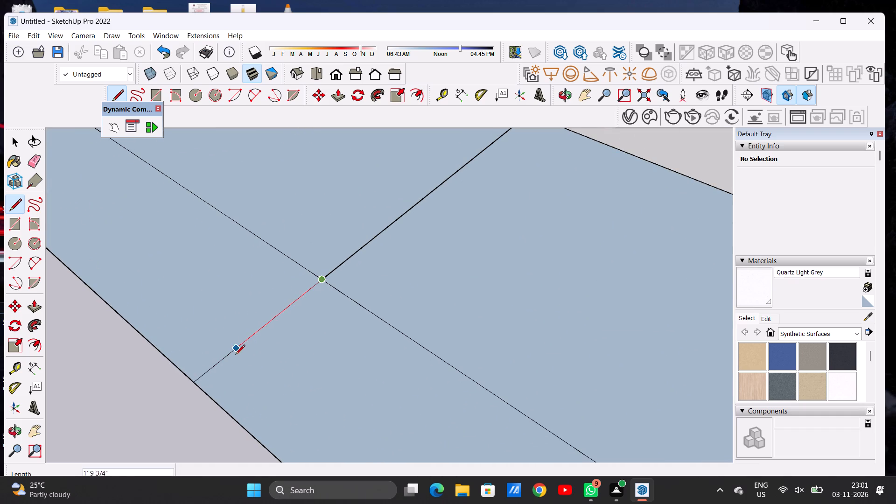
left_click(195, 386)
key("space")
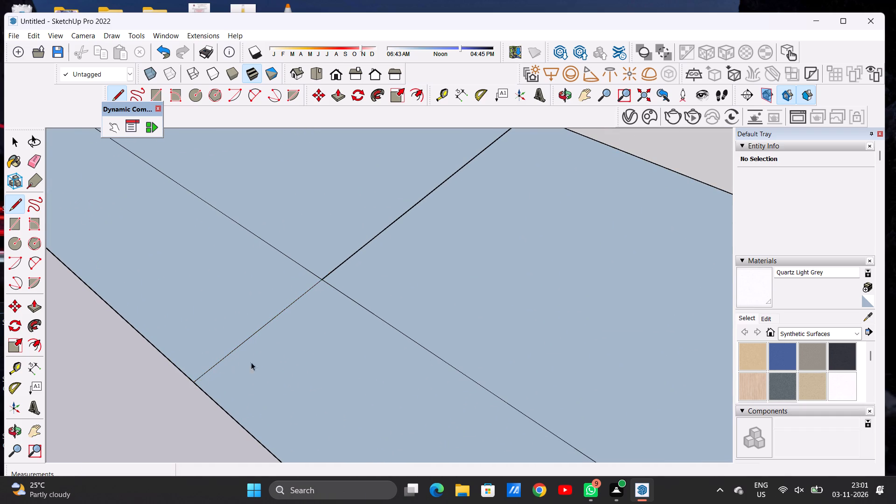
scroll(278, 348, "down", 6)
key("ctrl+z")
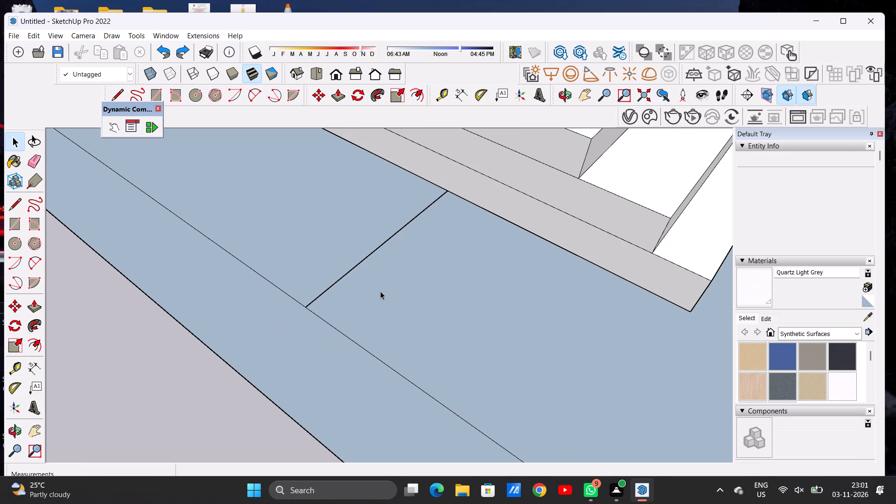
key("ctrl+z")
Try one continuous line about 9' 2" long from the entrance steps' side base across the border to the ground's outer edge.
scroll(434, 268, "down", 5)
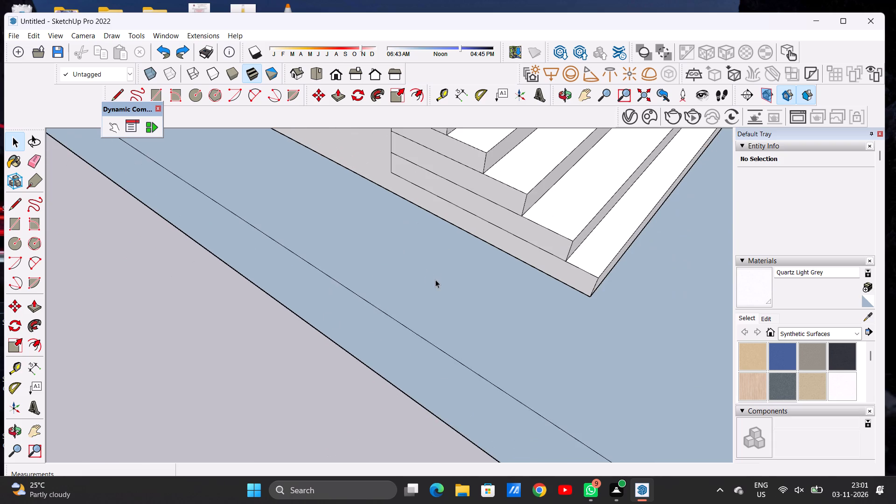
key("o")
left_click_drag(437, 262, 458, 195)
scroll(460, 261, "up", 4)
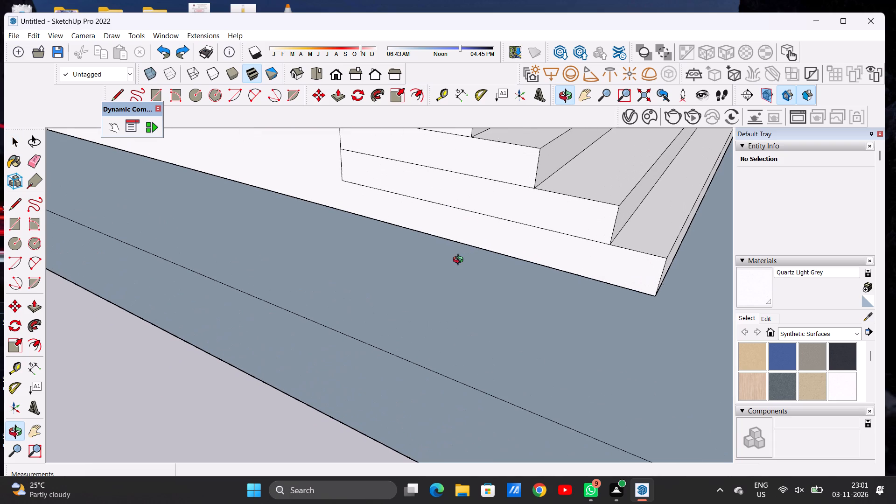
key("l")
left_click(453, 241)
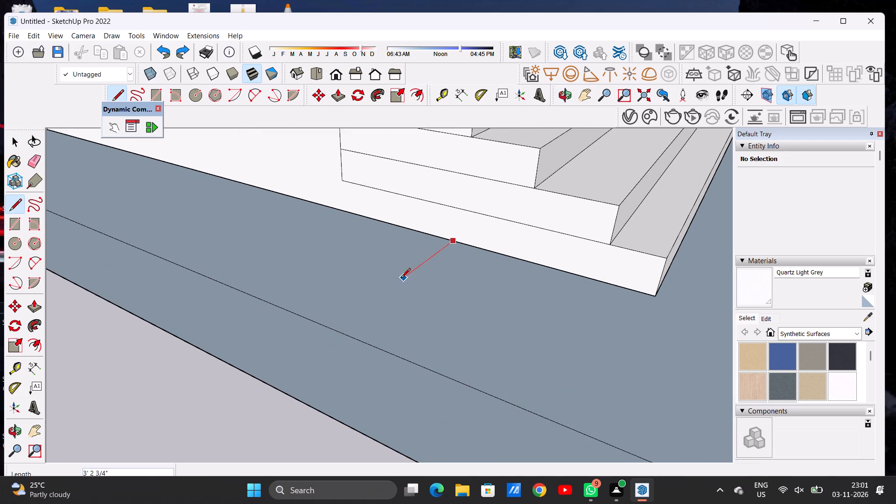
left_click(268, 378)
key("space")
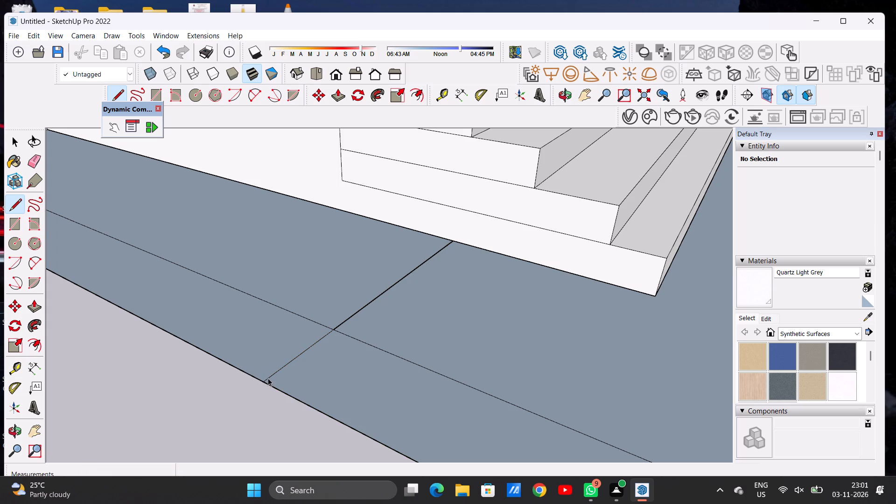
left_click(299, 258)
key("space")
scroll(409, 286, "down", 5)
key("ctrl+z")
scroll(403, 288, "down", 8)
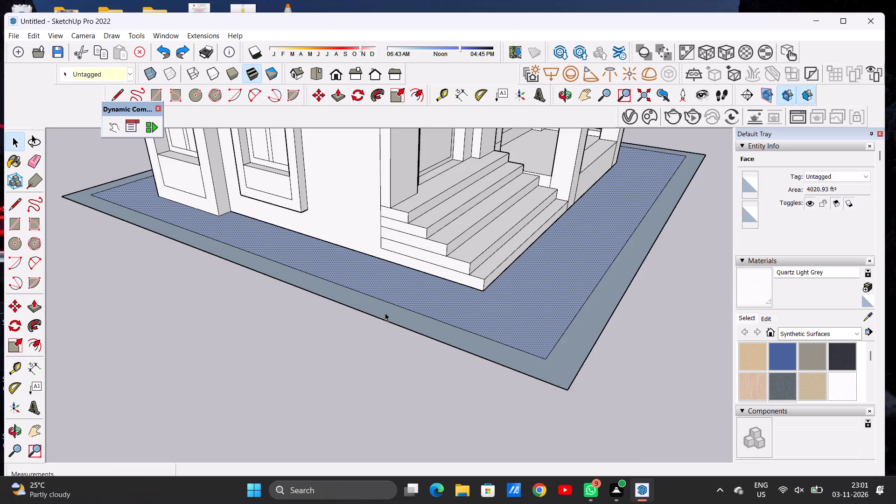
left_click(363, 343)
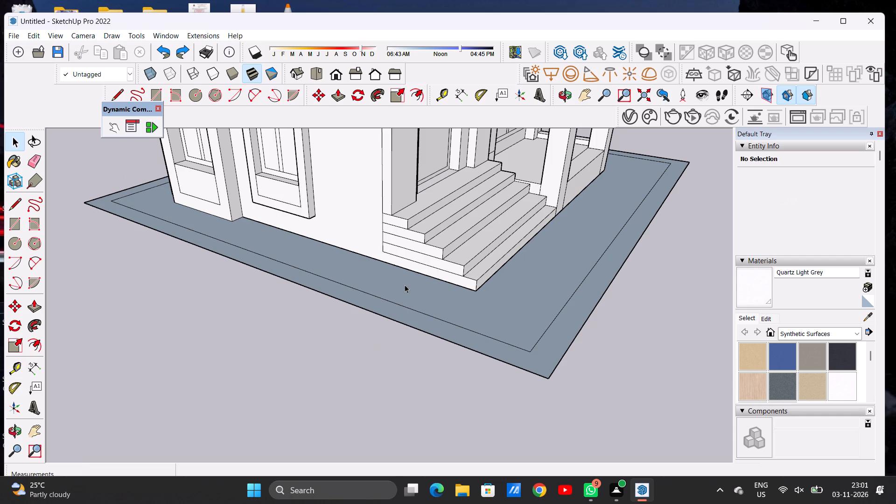
Examine the ground plane and its inset border from below, along the house's side and around the entrance steps.
scroll(438, 281, "up", 1)
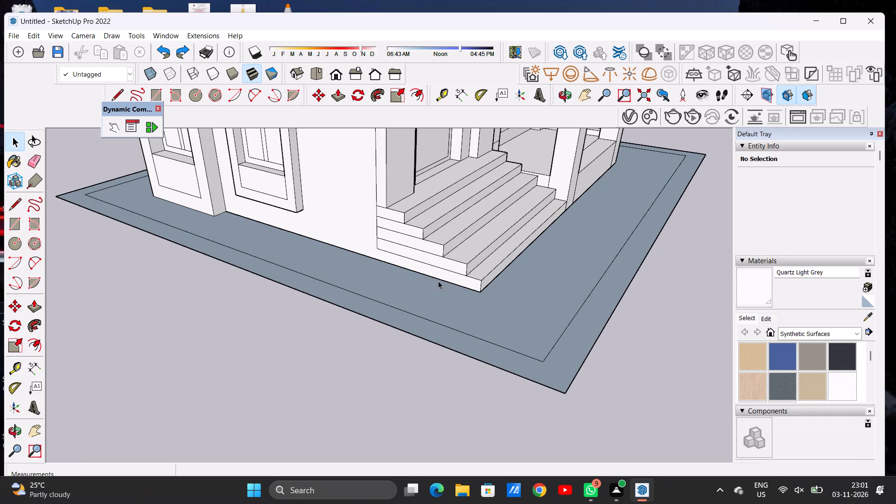
key("o")
left_click_drag(461, 297, 302, 200)
left_click_drag(355, 170, 373, 168)
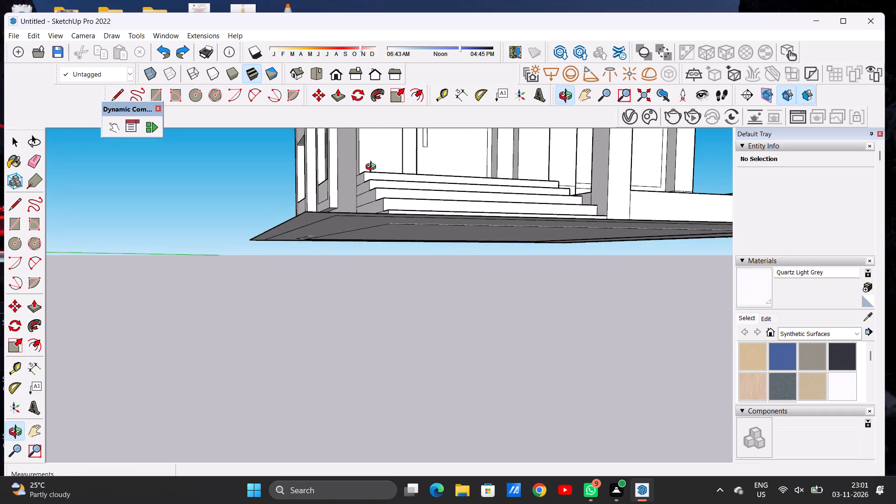
left_click_drag(373, 168, 373, 169)
left_click_drag(406, 223, 374, 178)
left_click_drag(369, 245, 373, 182)
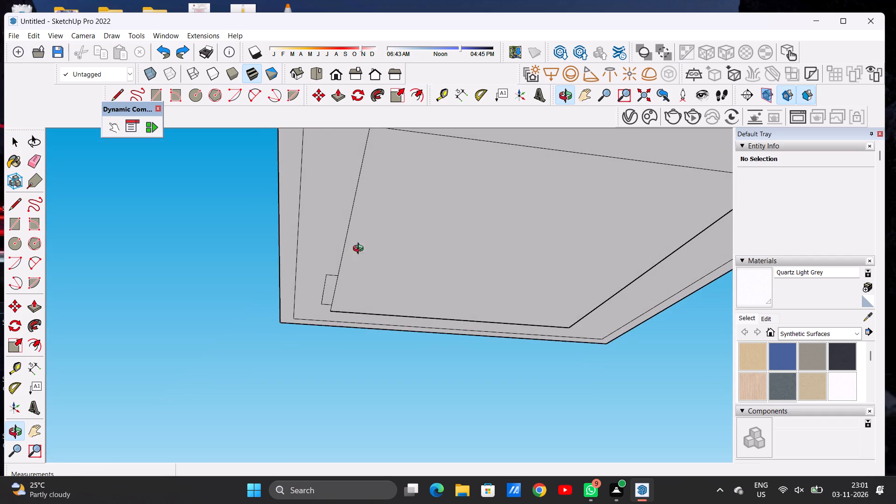
scroll(337, 316, "up", 3)
left_click_drag(374, 276, 614, 308)
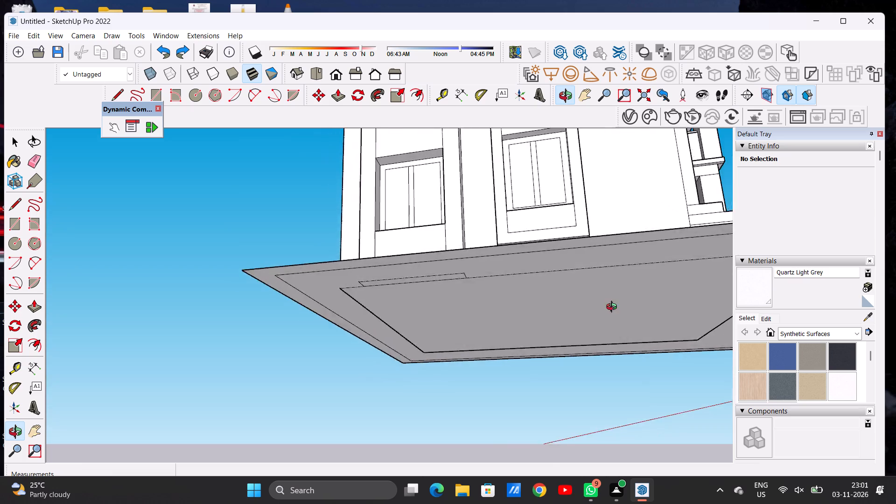
left_click_drag(614, 308, 393, 400)
left_click_drag(489, 323, 465, 389)
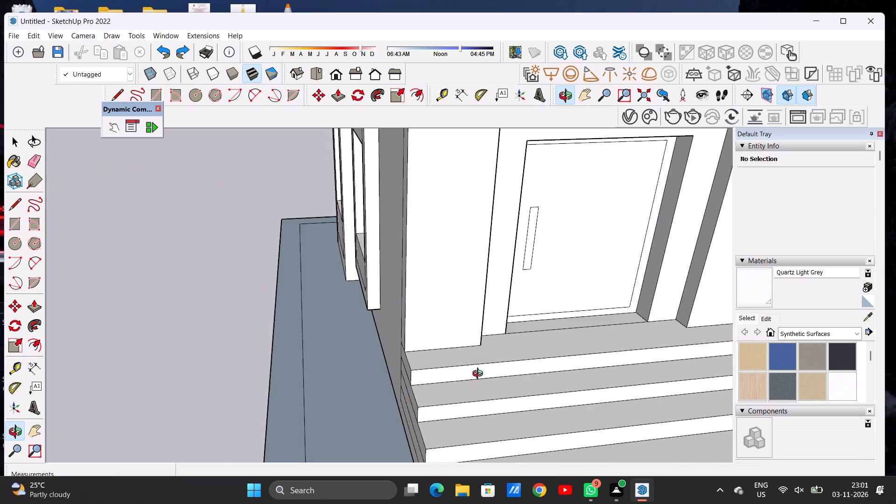
scroll(470, 281, "down", 13)
left_click_drag(427, 304, 464, 372)
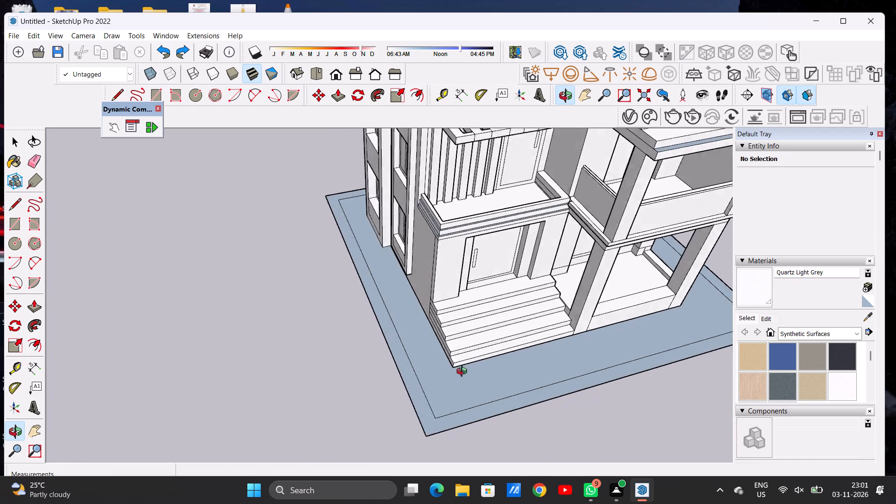
left_click_drag(464, 372, 509, 370)
scroll(424, 350, "up", 13)
scroll(455, 305, "down", 1)
scroll(455, 308, "up", 10)
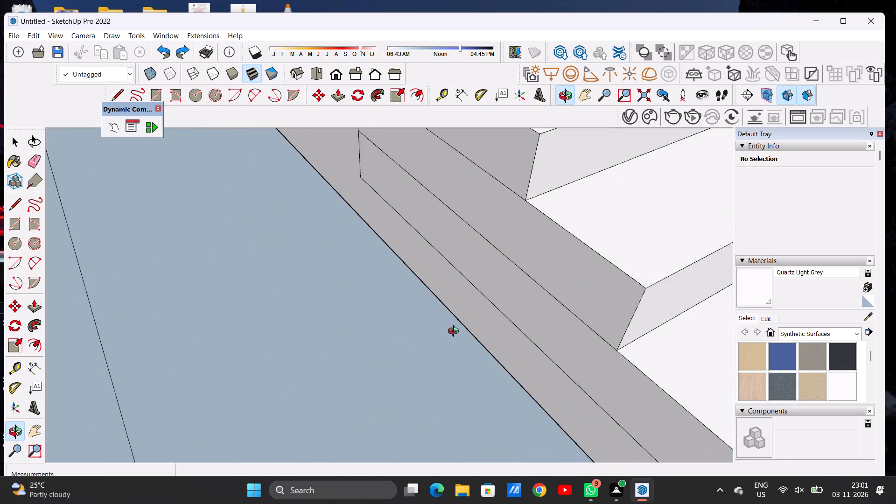
Select the ground face beside the entrance steps to check how the inset border divides it, and clear the selection.
scroll(455, 332, "up", 2)
scroll(455, 332, "down", 1)
scroll(455, 332, "up", 8)
key("space")
left_click(490, 331)
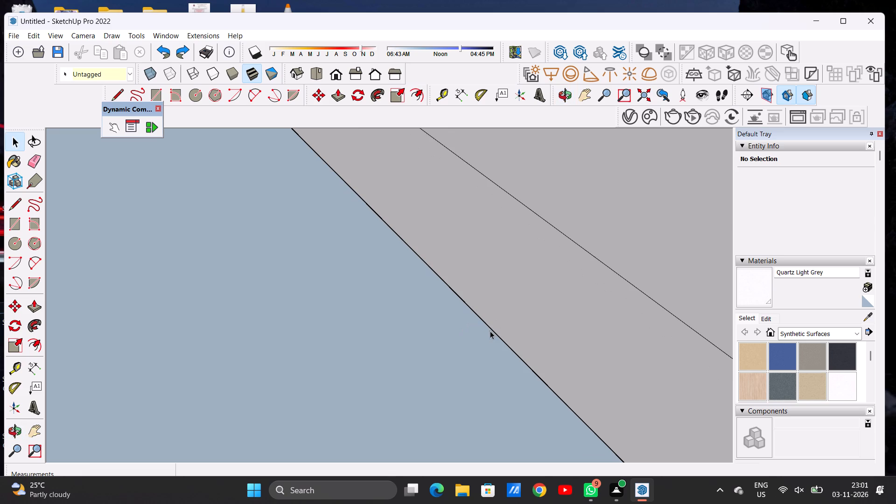
scroll(484, 317, "down", 20)
scroll(484, 317, "down", 6)
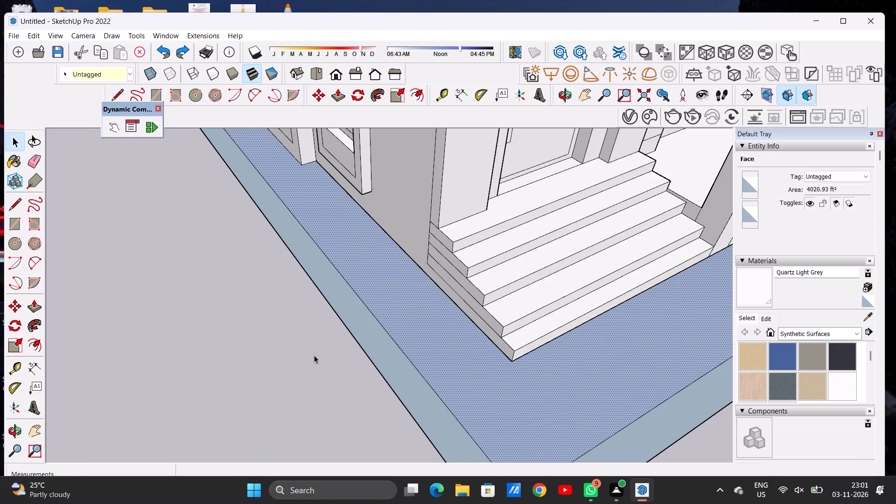
left_click(308, 380)
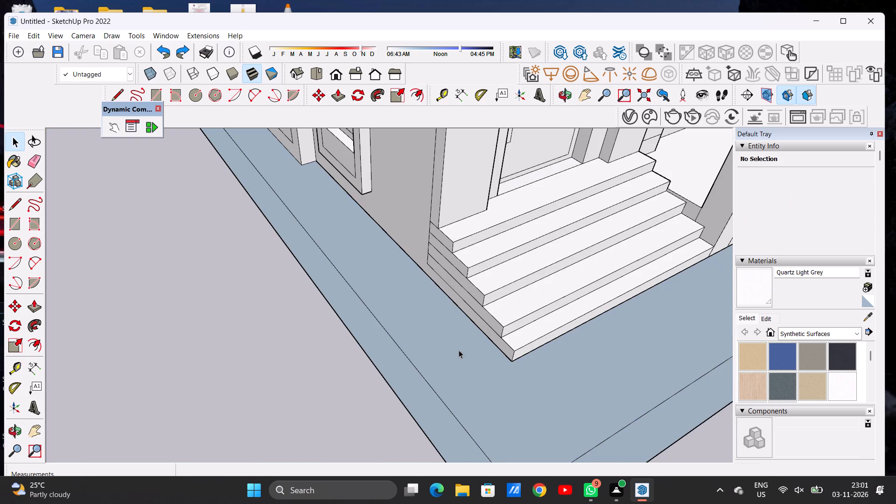
Draw a line about 2' 6" long across the ground's side border strip, beside the entrance steps.
key("o")
left_click_drag(472, 358, 372, 358)
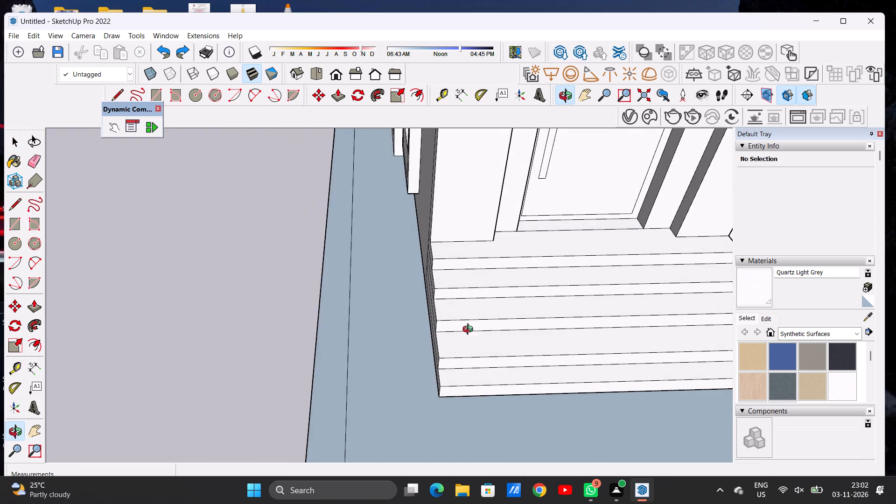
scroll(470, 330, "down", 4)
scroll(406, 354, "up", 5)
scroll(352, 322, "down", 6)
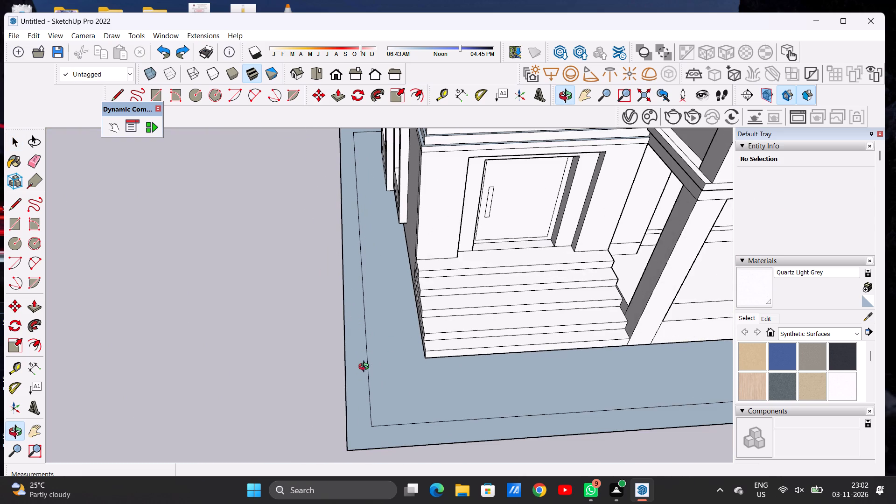
scroll(371, 357, "up", 8)
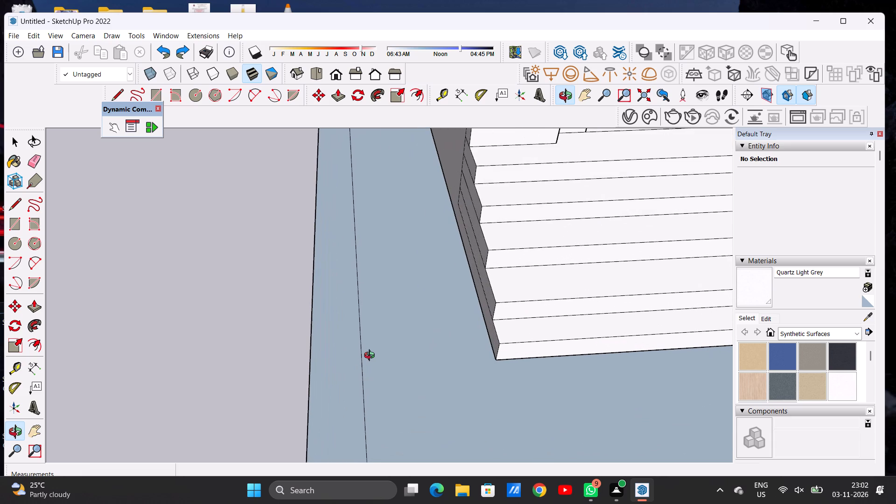
key("l")
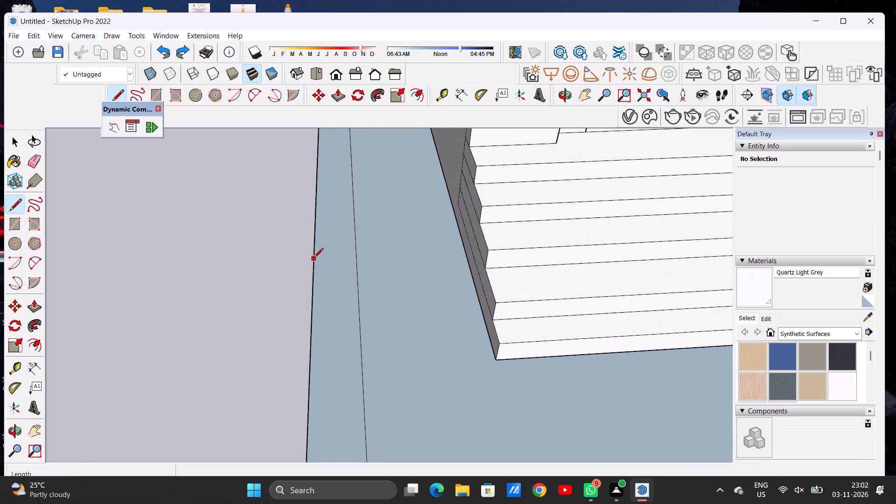
left_click(314, 259)
left_click(356, 258)
key("space")
Draw a short line from the border's inner front corner on the porch side to the ground's front outer edge.
scroll(340, 289, "down", 16)
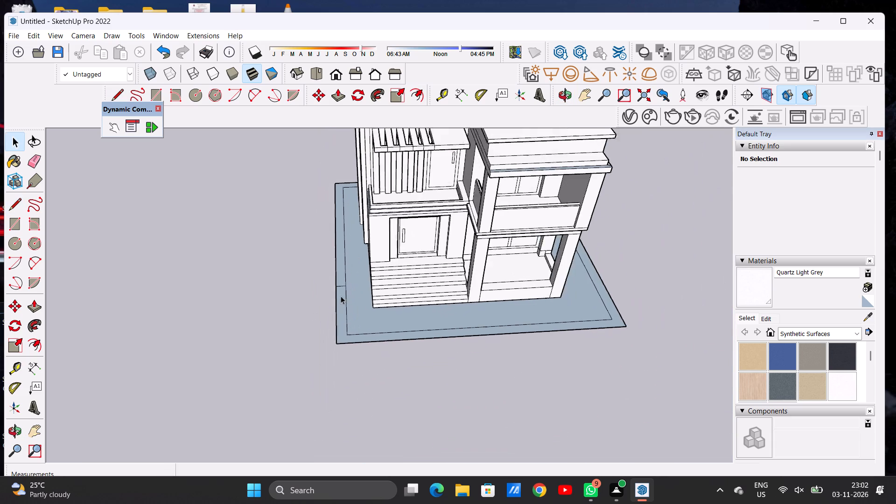
scroll(341, 296, "down", 2)
scroll(629, 330, "up", 6)
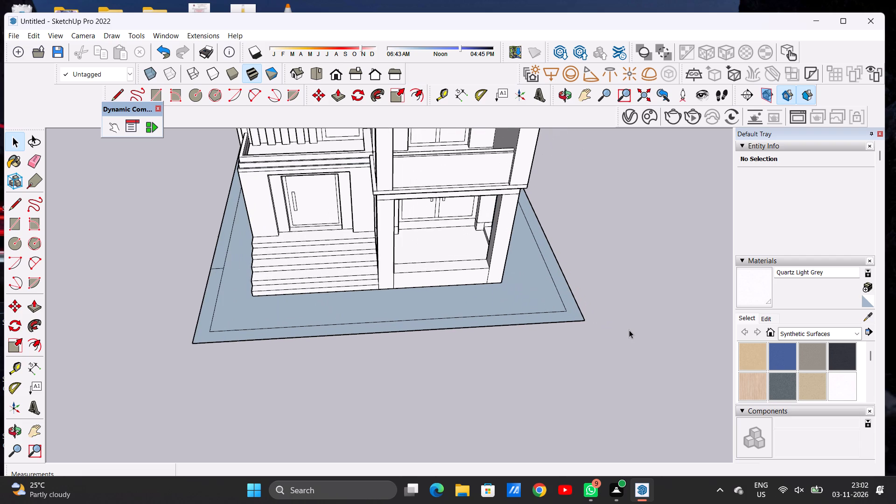
scroll(577, 313, "up", 3)
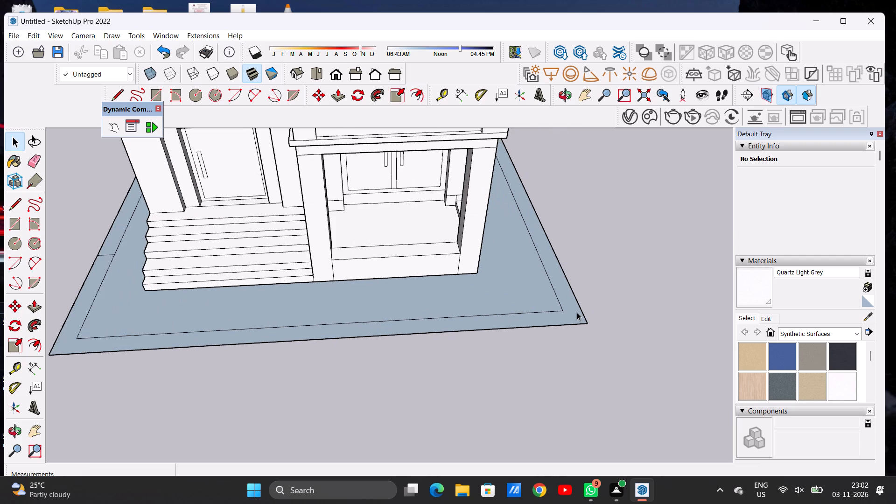
key("l")
left_click(560, 312)
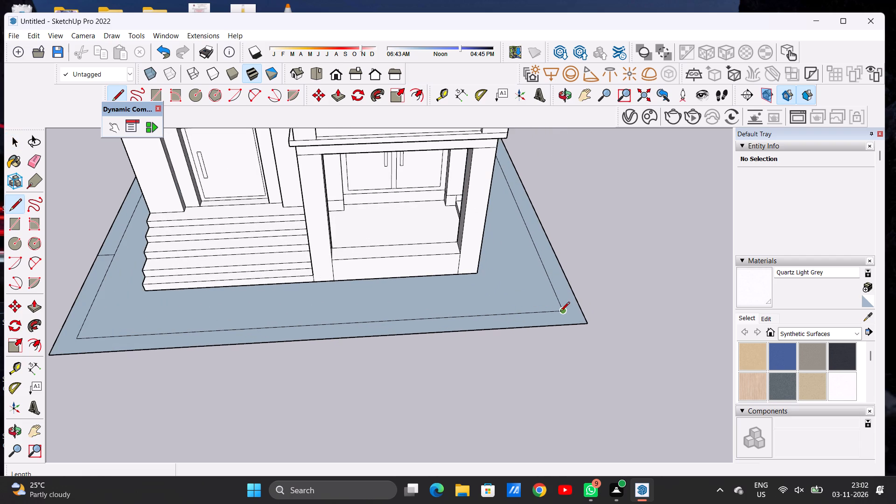
left_click(564, 321)
key("space")
Push/Pull the border strip along the sides and back of the house up about 10' 2" as a boundary wall.
type("P")
scroll(545, 314, "down", 11)
scroll(560, 309, "up", 5)
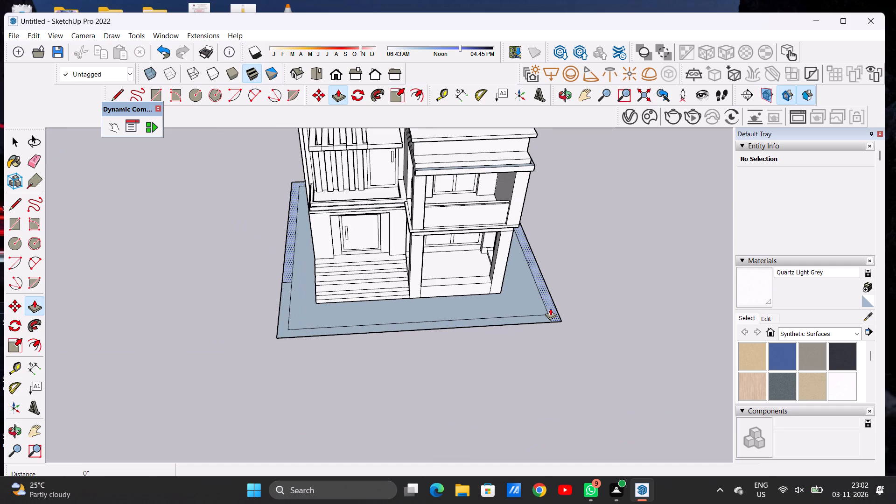
left_click(550, 308)
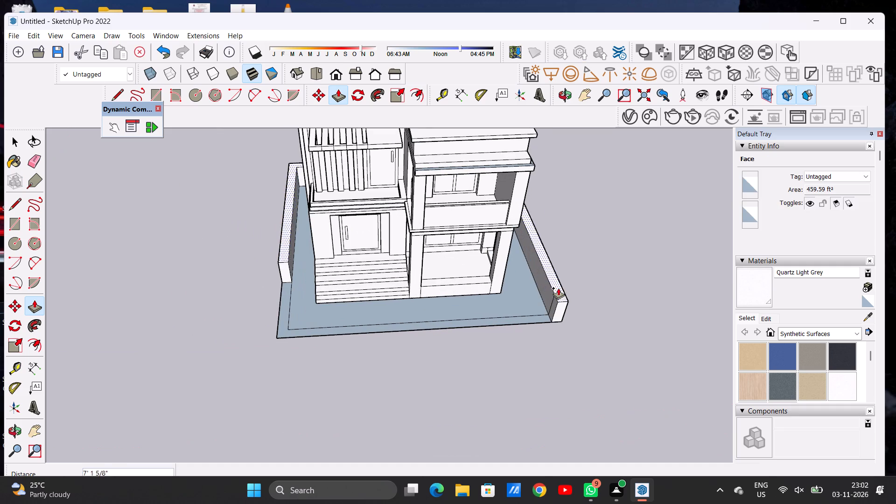
left_click(560, 279)
key("space")
Examine the raised boundary wall around the house from the side, the front and above.
type("O")
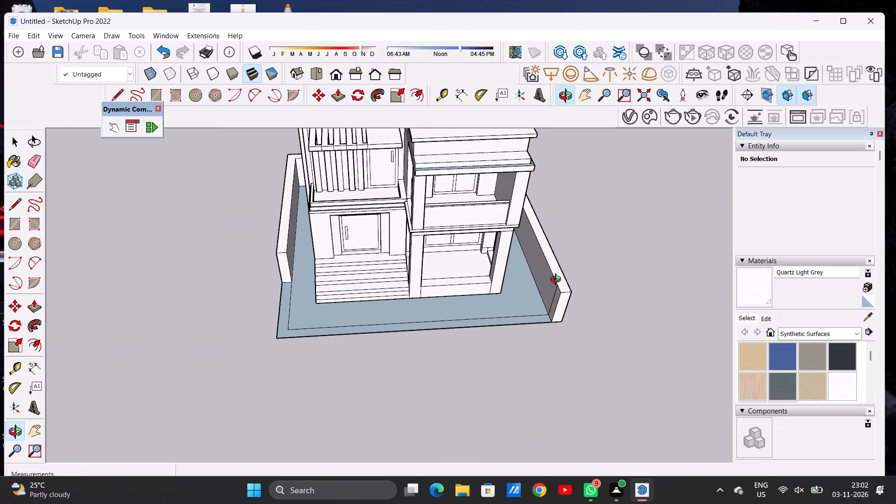
left_click_drag(509, 336, 508, 249)
scroll(505, 310, "down", 5)
left_click_drag(371, 317, 530, 280)
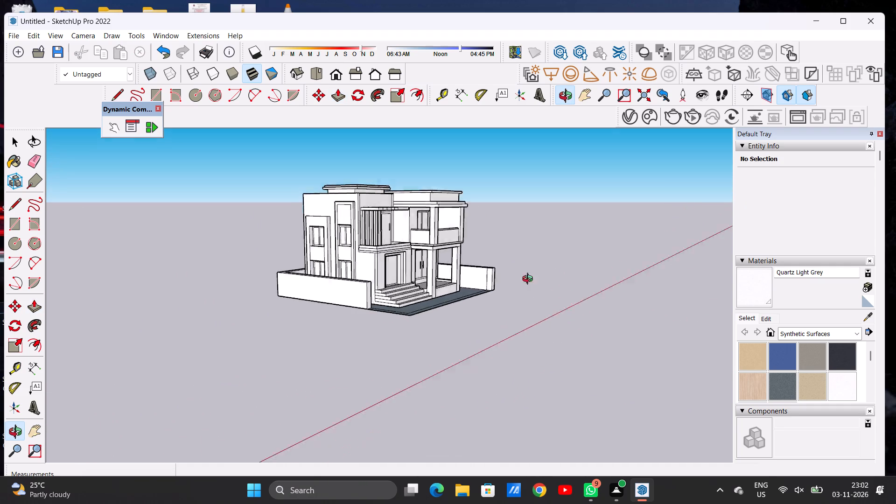
left_click_drag(530, 280, 354, 273)
scroll(479, 308, "up", 6)
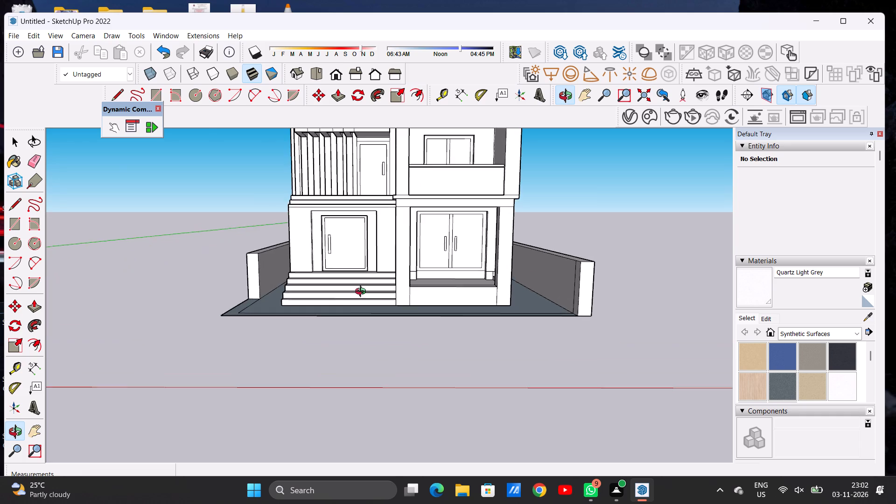
left_click_drag(363, 293, 367, 390)
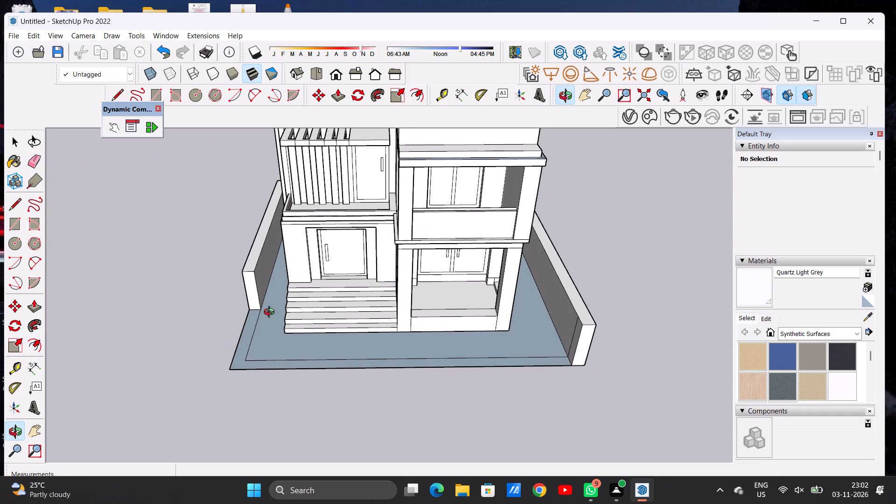
left_click_drag(266, 312, 332, 306)
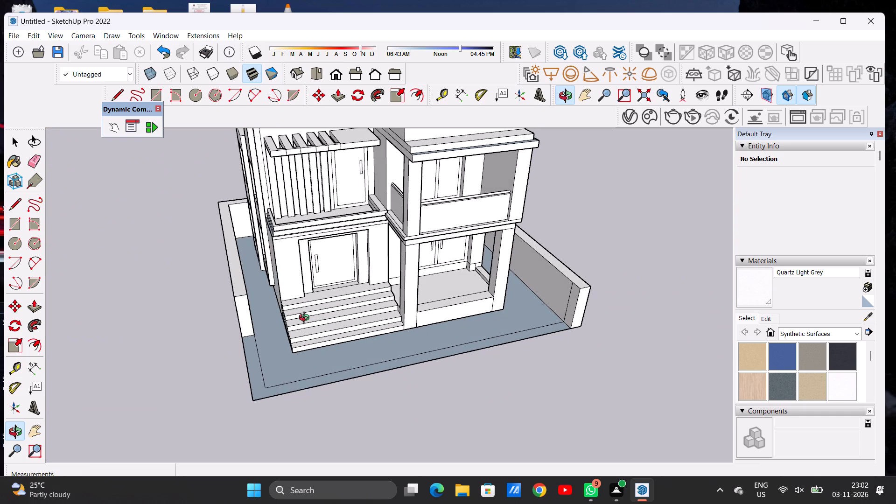
Outline a low rectangle on the boundary wall's inner face at its end beside the steps, with a full-height vertical line and a cross line about 1' 10" long.
left_click_drag(294, 331, 251, 337)
scroll(260, 328, "up", 6)
scroll(260, 328, "down", 1)
scroll(260, 328, "up", 6)
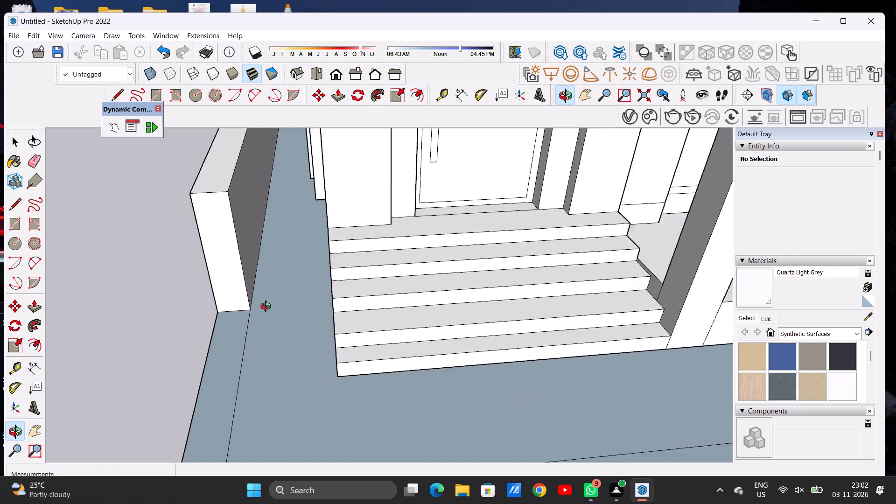
scroll(268, 308, "up", 2)
left_click_drag(262, 301, 235, 335)
left_click_drag(320, 316, 263, 322)
scroll(390, 324, "down", 6)
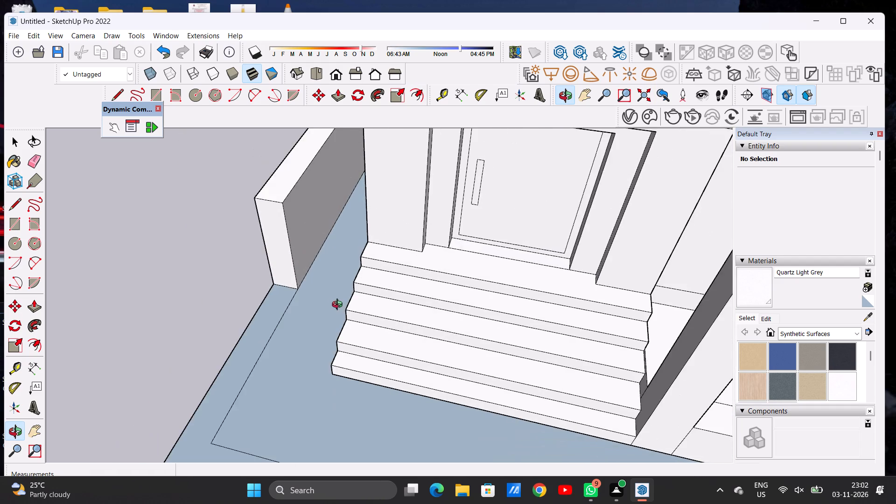
left_click_drag(335, 301, 266, 258)
scroll(348, 241, "up", 6)
key("l")
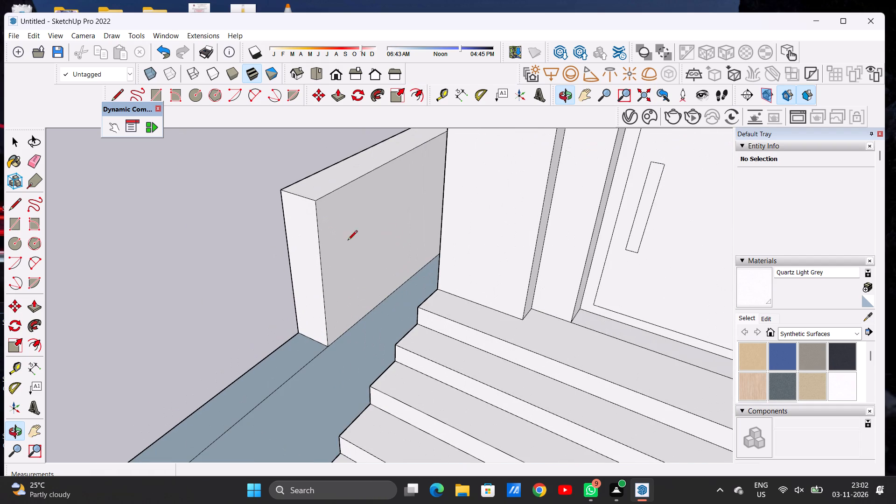
left_click(338, 192)
left_click(346, 330)
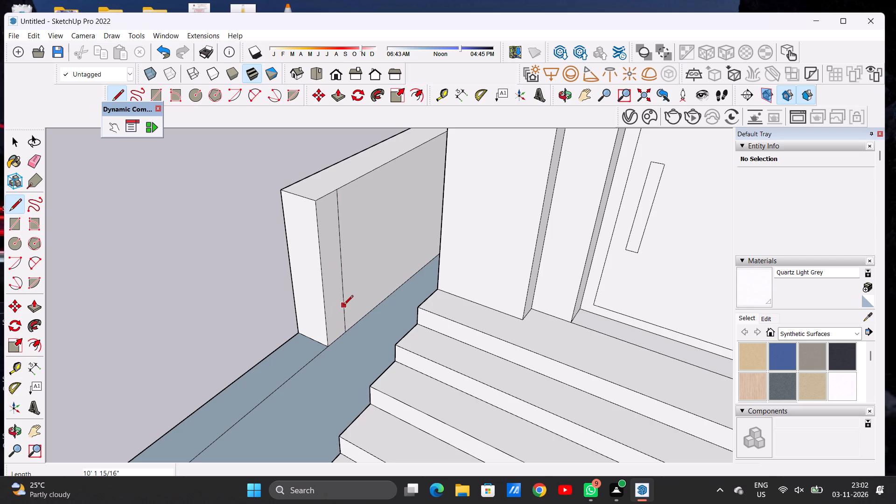
left_click(343, 306)
left_click(328, 317)
key("space")
Push/Pull the low rectangle at the wall's end about 6' 7" across to the side of the entrance steps.
type("O")
left_click_drag(339, 332, 466, 322)
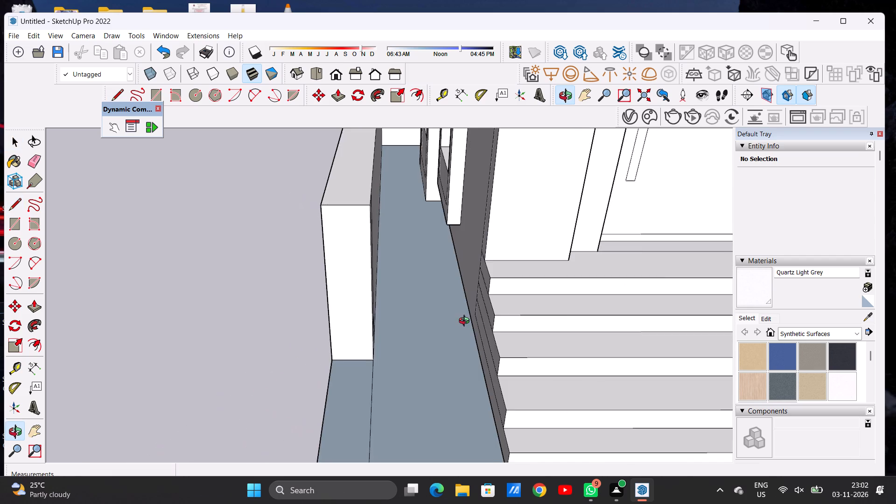
left_click_drag(466, 322, 449, 319)
scroll(458, 328, "up", 6)
key("p")
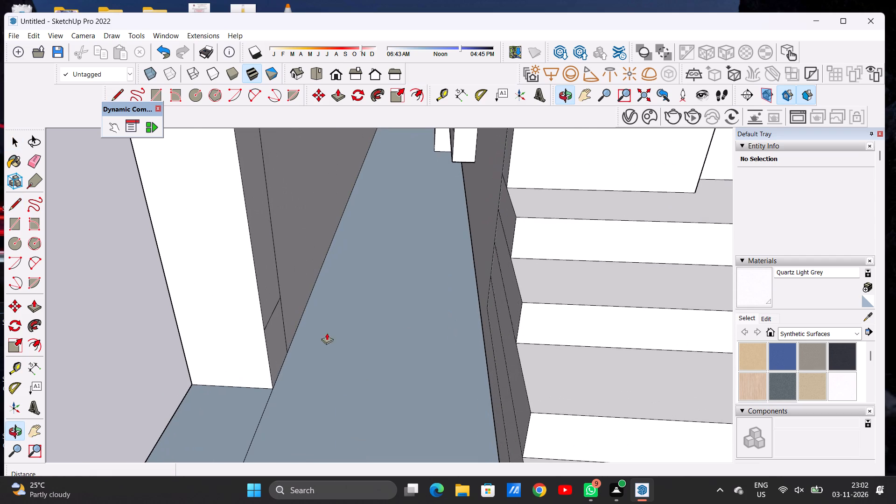
left_click(275, 342)
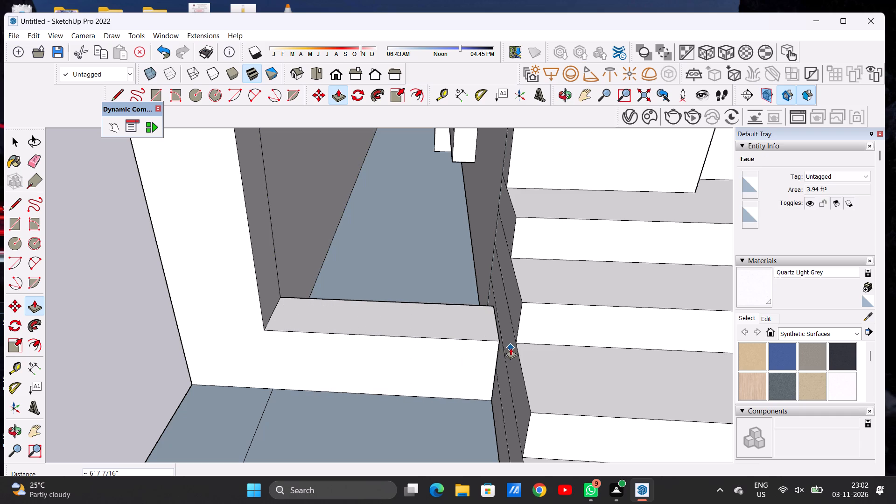
left_click(511, 348)
key("space")
Examine the low cross wall beside the entrance steps up close and the whole house with its boundary wall.
type("O")
left_click_drag(465, 367, 468, 263)
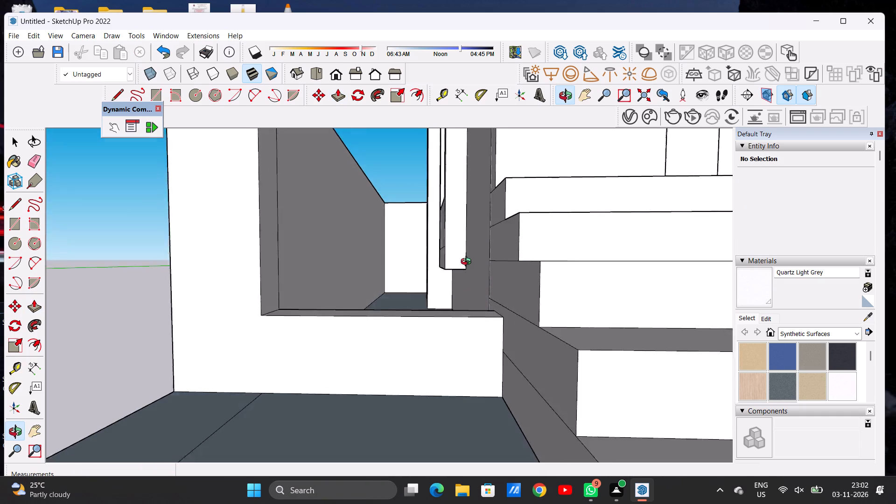
left_click_drag(468, 263, 468, 259)
scroll(447, 339, "down", 7)
left_click_drag(437, 383, 442, 405)
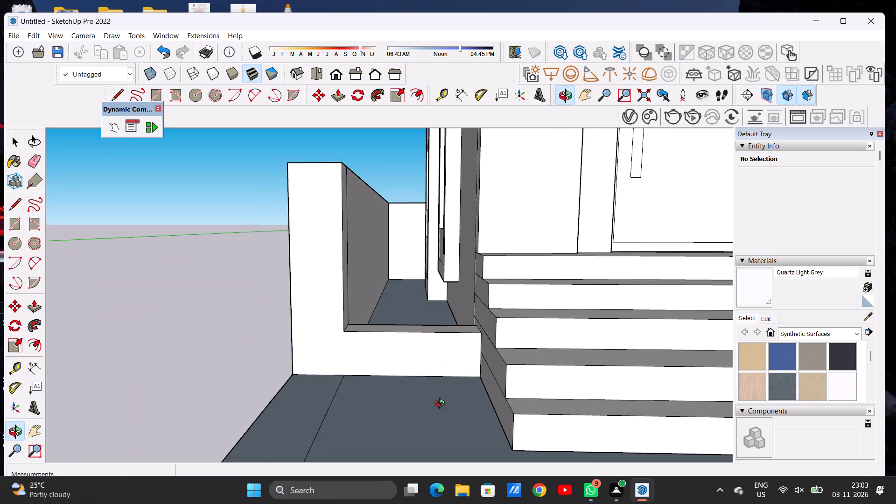
scroll(424, 399, "down", 1)
scroll(423, 399, "up", 1)
scroll(421, 399, "down", 18)
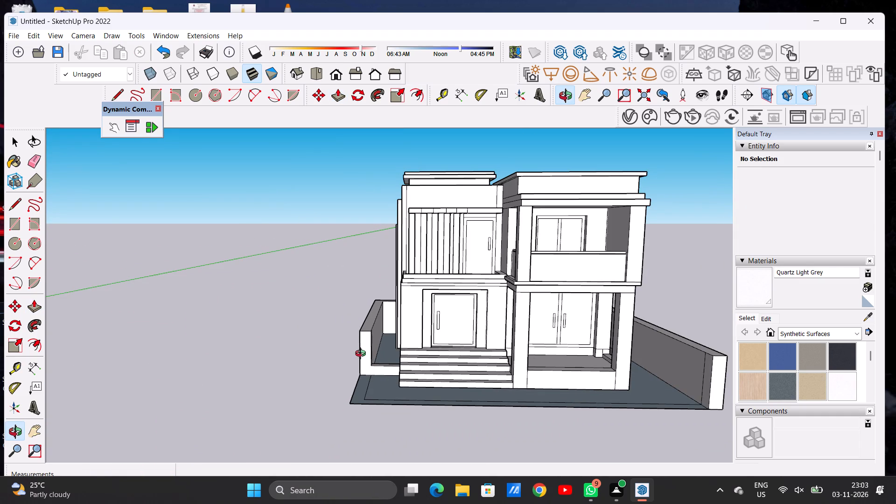
scroll(369, 376, "up", 1)
scroll(457, 365, "down", 5)
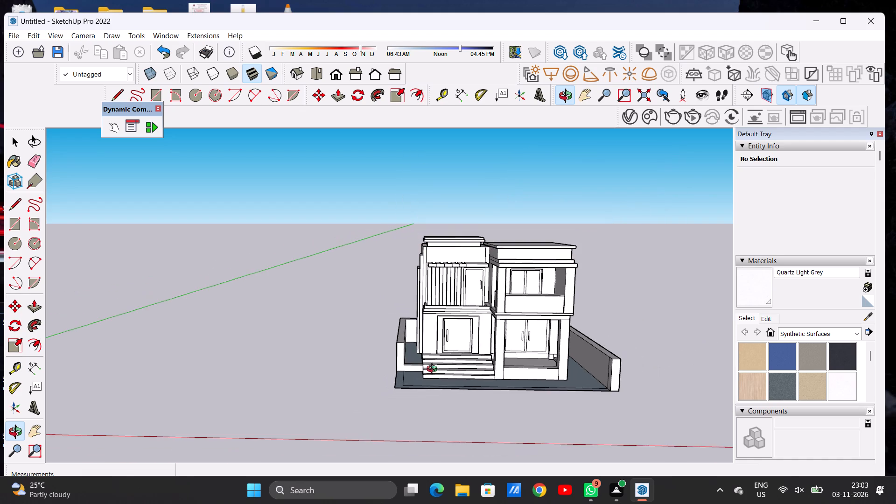
scroll(434, 370, "down", 1)
left_click_drag(439, 390, 433, 394)
scroll(339, 371, "down", 4)
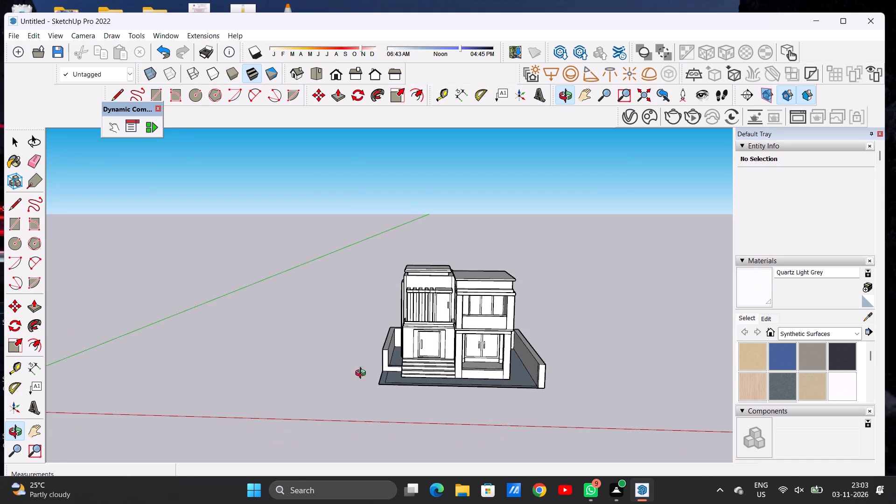
scroll(383, 372, "up", 1)
scroll(383, 372, "down", 1)
scroll(384, 372, "up", 12)
left_click_drag(372, 358, 381, 365)
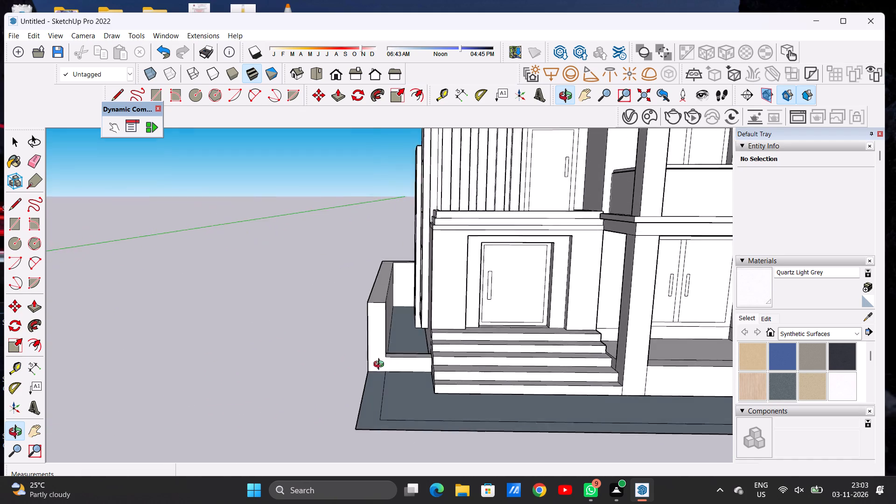
left_click_drag(381, 365, 378, 392)
scroll(342, 387, "down", 9)
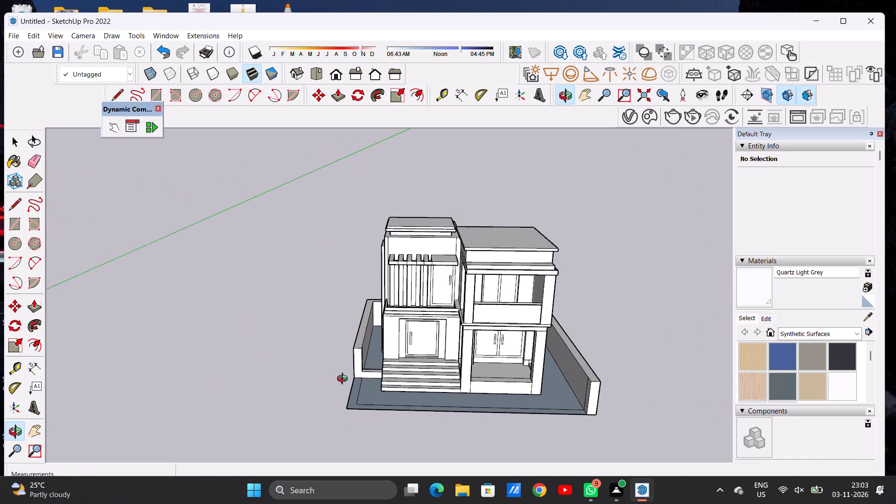
scroll(344, 380, "down", 1)
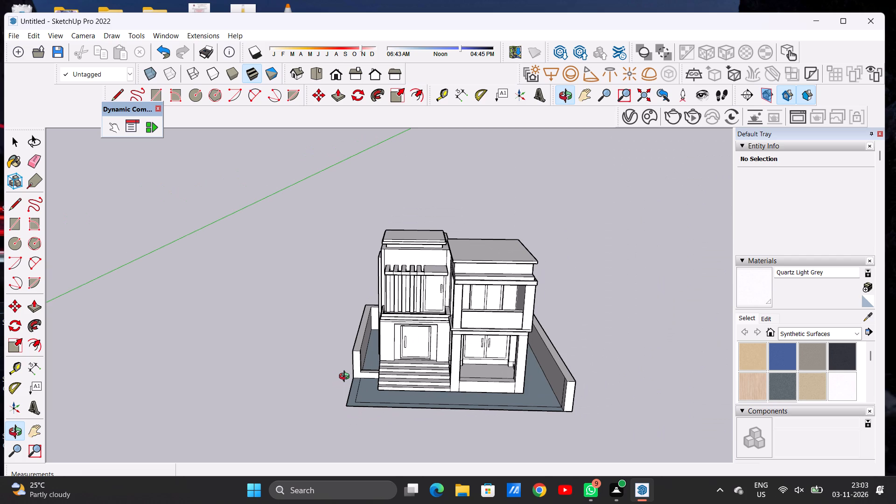
Push/Pull the boundary wall's top face up about 6" all around the house.
scroll(356, 373, "down", 2)
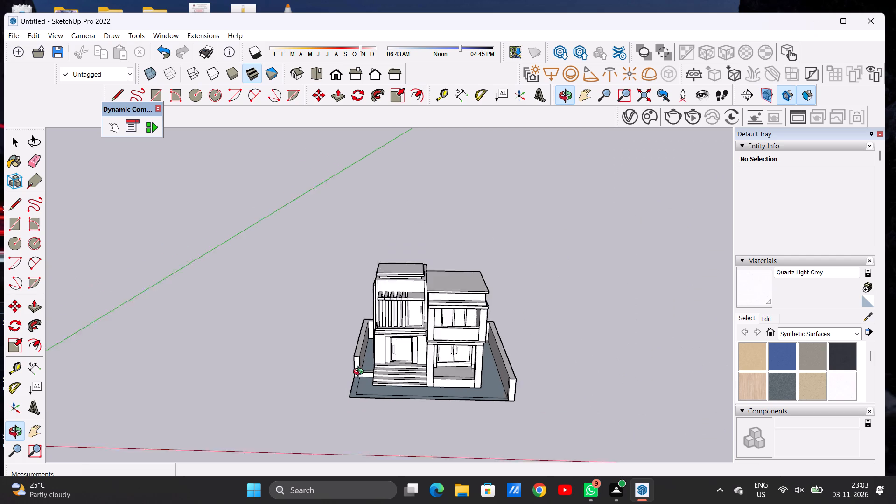
scroll(360, 373, "down", 2)
scroll(363, 398, "up", 5)
scroll(358, 397, "down", 1)
scroll(358, 397, "up", 9)
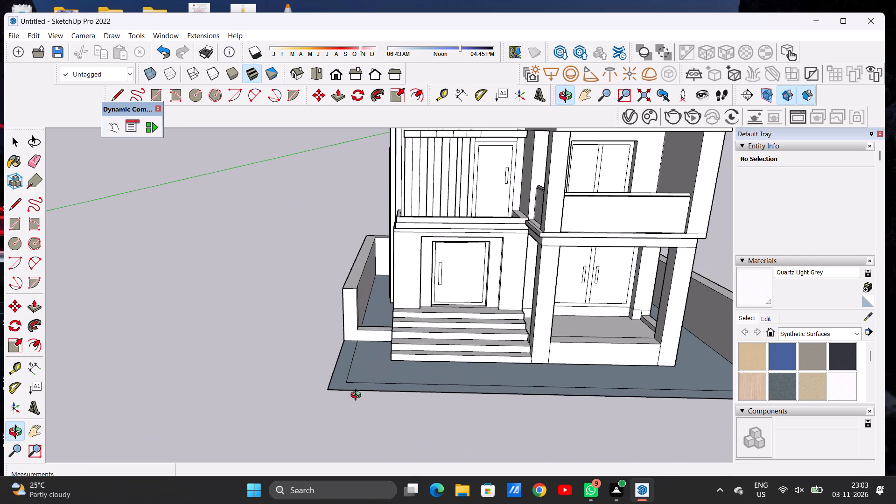
scroll(362, 366, "down", 5)
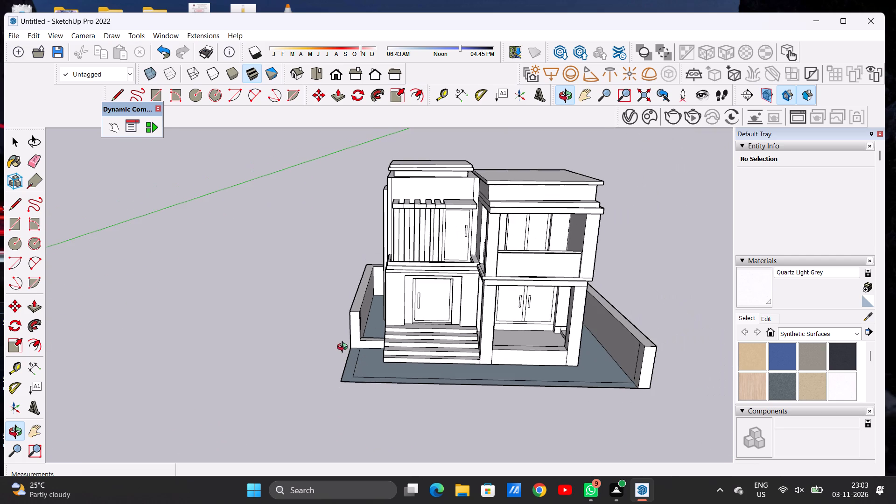
scroll(350, 330, "up", 9)
left_click_drag(369, 339, 418, 322)
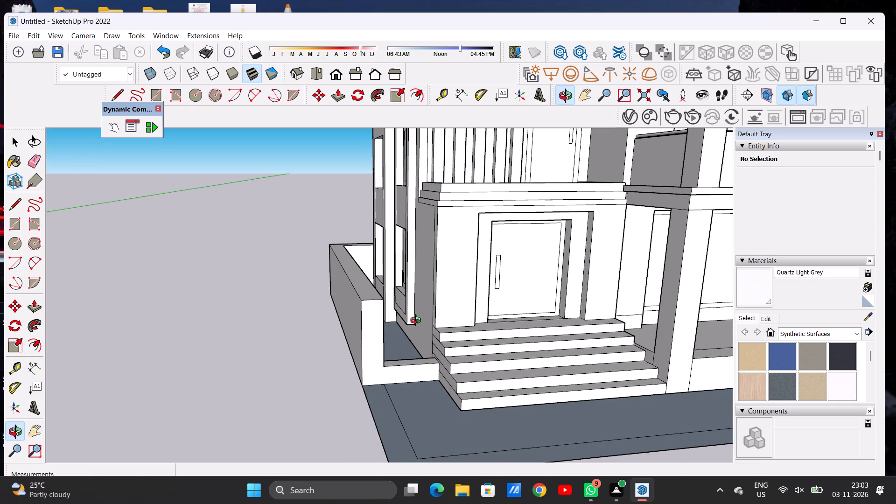
scroll(370, 306, "up", 3)
scroll(370, 306, "down", 1)
scroll(370, 306, "up", 1)
scroll(370, 306, "down", 2)
scroll(370, 306, "up", 1)
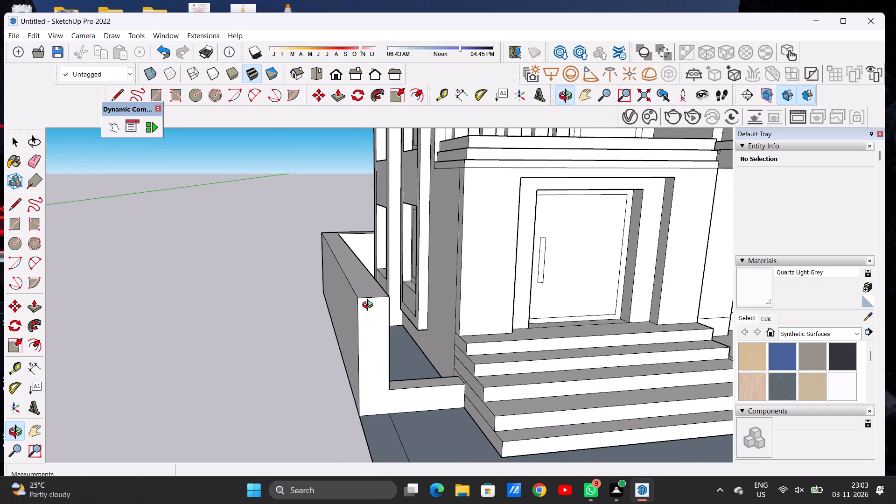
key("p")
left_click(369, 290)
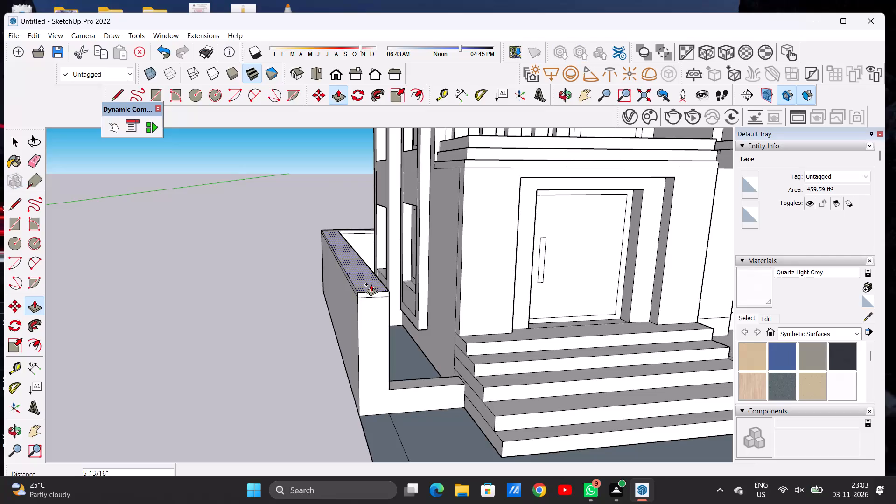
left_click(371, 283)
key("space")
Draw a line across the front border strip before the porch, about 13' 5" from the side boundary wall's inner face.
scroll(320, 323, "down", 16)
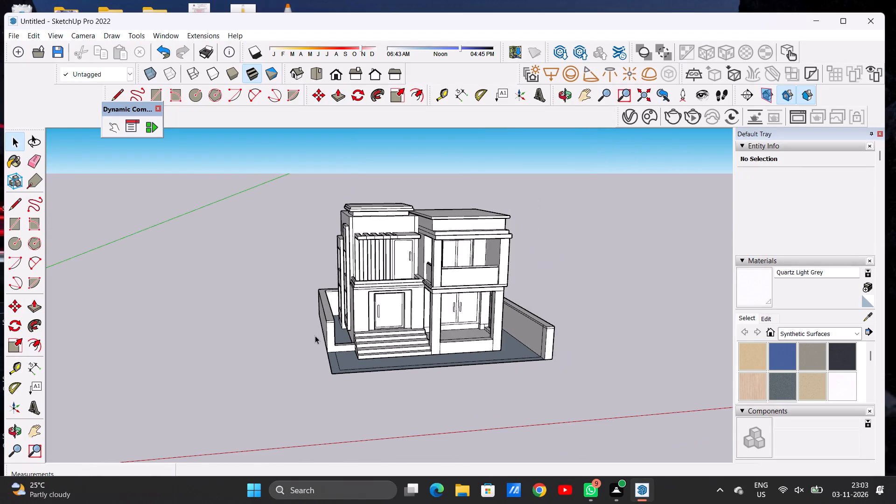
scroll(528, 332, "up", 7)
scroll(546, 330, "down", 7)
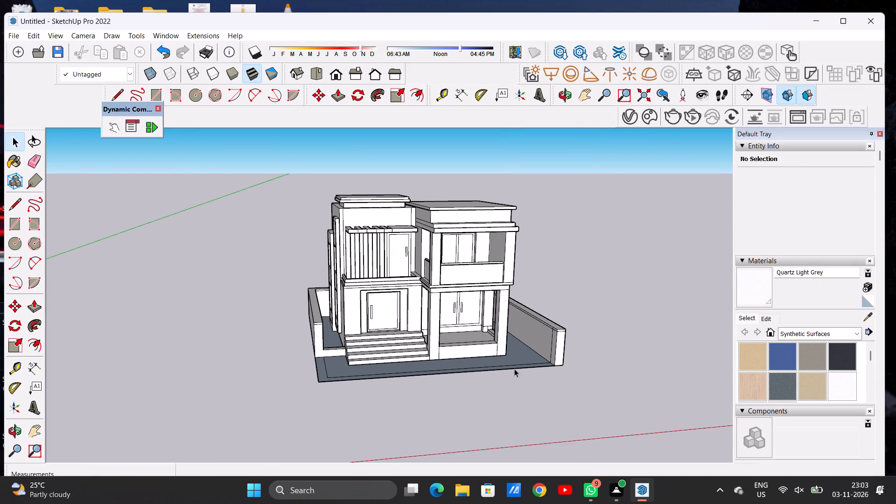
key("o")
left_click_drag(433, 393, 408, 468)
scroll(519, 382, "up", 5)
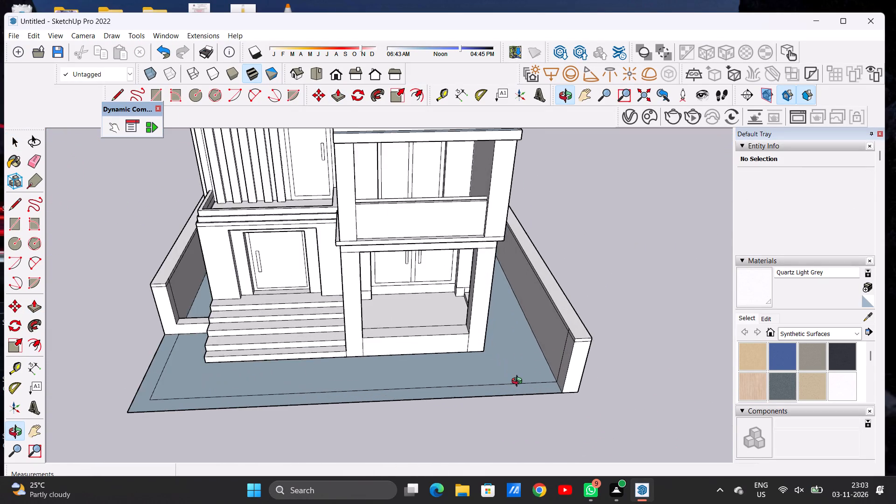
scroll(519, 382, "up", 1)
left_click_drag(486, 382, 468, 425)
scroll(520, 364, "down", 6)
scroll(490, 395, "up", 8)
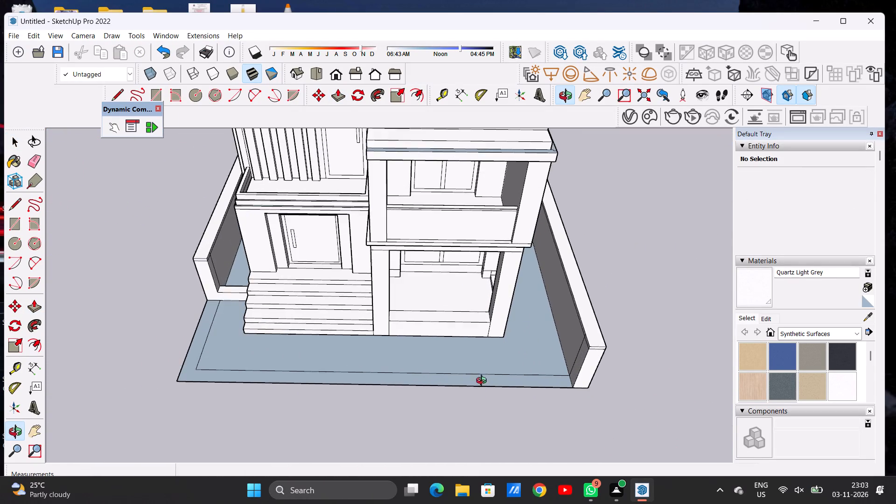
left_click_drag(485, 378, 488, 414)
scroll(529, 360, "down", 7)
scroll(491, 376, "up", 7)
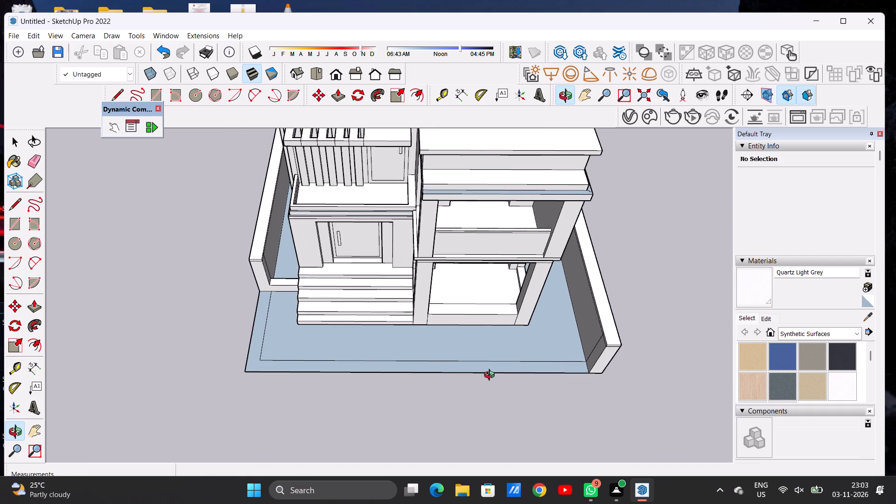
key("l")
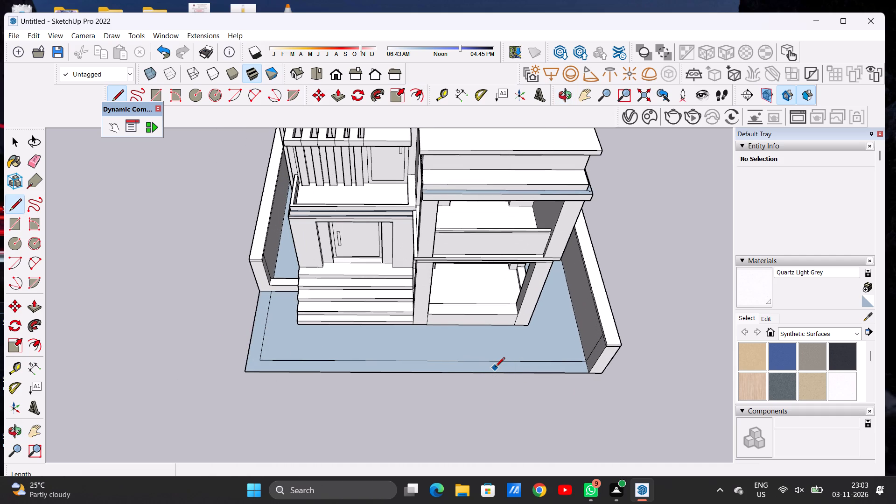
left_click(518, 361)
left_click(518, 371)
key("space")
Push/Pull the marked-off front border section between the line and the side wall up about 10' 2".
scroll(409, 376, "down", 5)
scroll(541, 367, "up", 8)
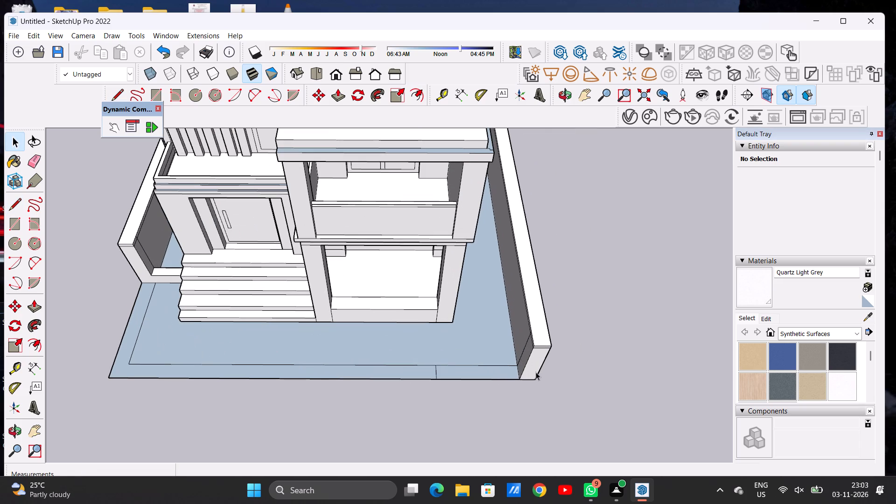
key("o")
left_click_drag(533, 381, 529, 328)
scroll(528, 360, "up", 3)
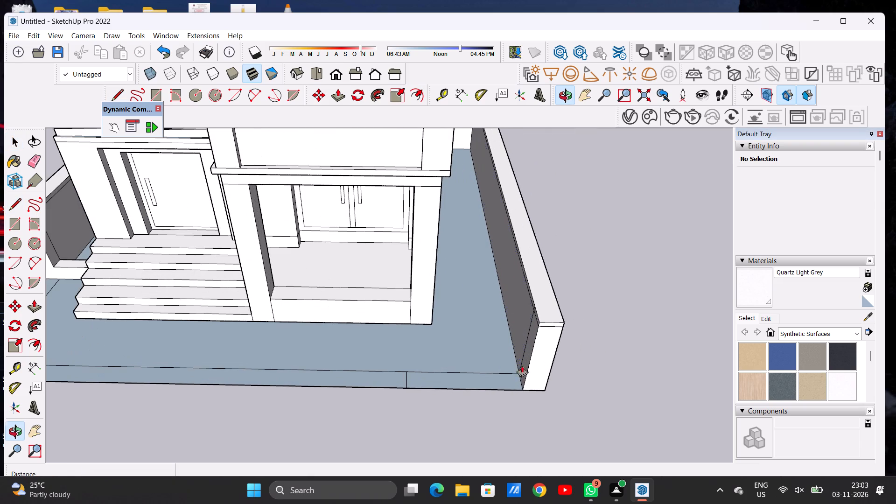
key("p")
left_click(514, 376)
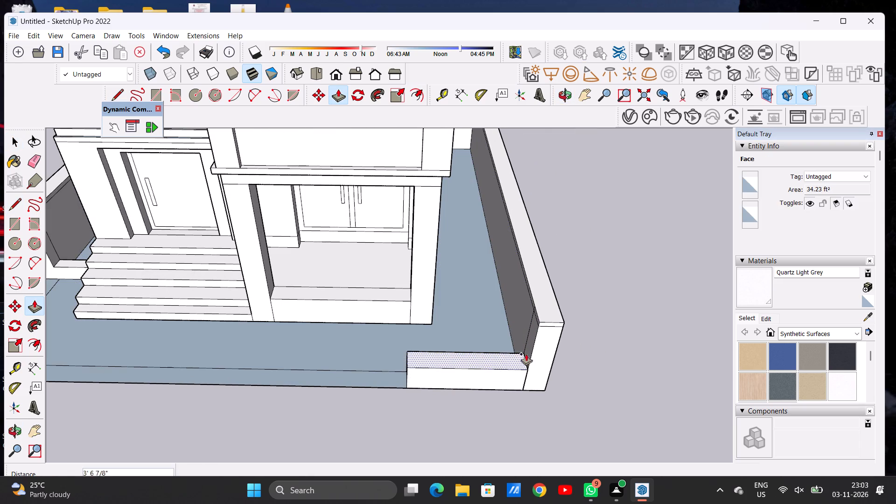
left_click(540, 329)
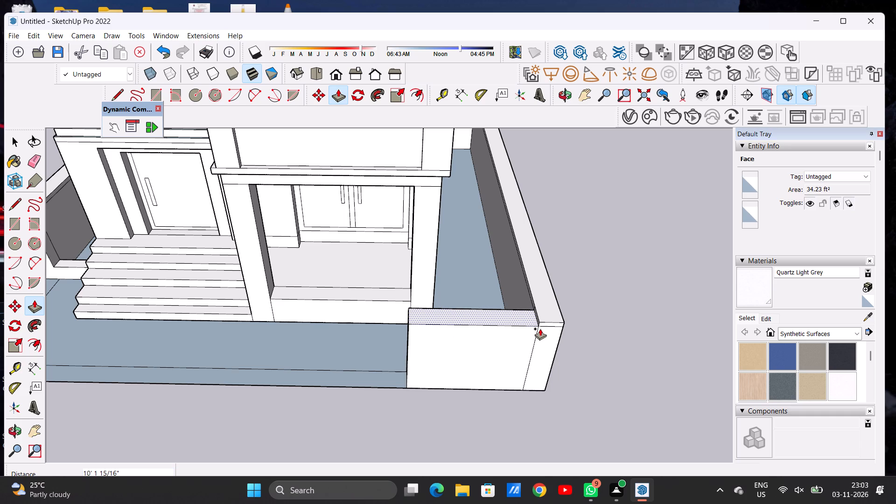
key("space")
Push/Pull the small exposed strip at the side wall's top about 13' 5 5/8" across the front wall to its free end.
key("o")
left_click_drag(540, 350, 548, 278)
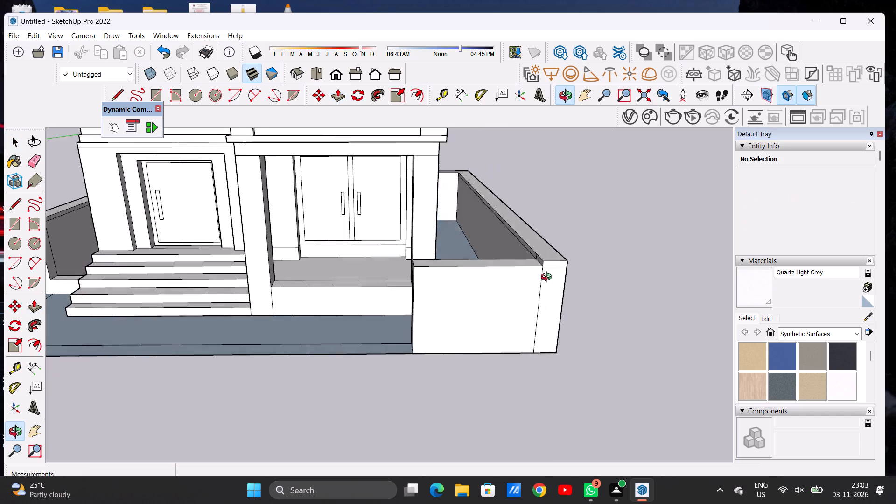
left_click_drag(548, 278, 548, 270)
scroll(540, 251, "up", 8)
left_click_drag(533, 281, 527, 291)
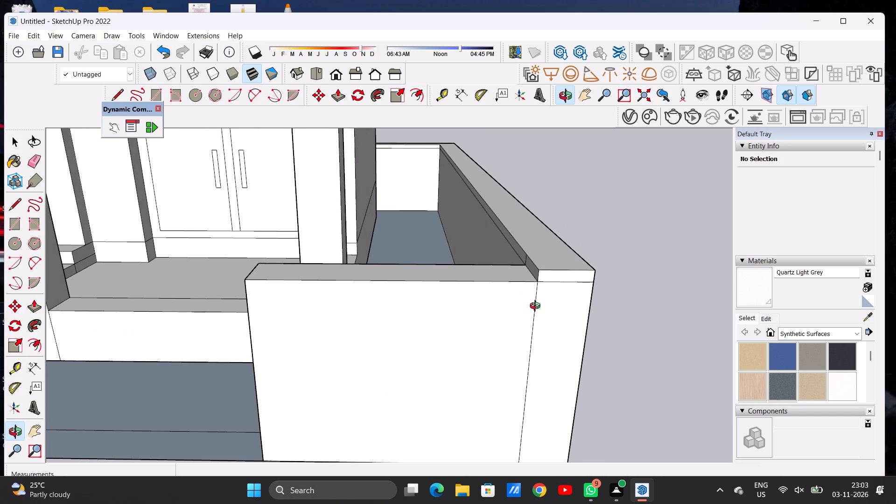
scroll(526, 294, "up", 8)
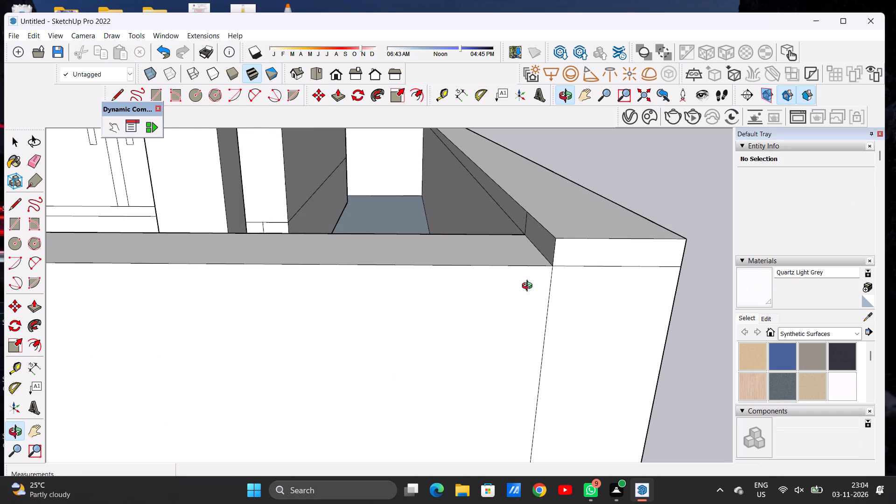
key("p")
left_click(543, 246)
scroll(532, 255, "down", 4)
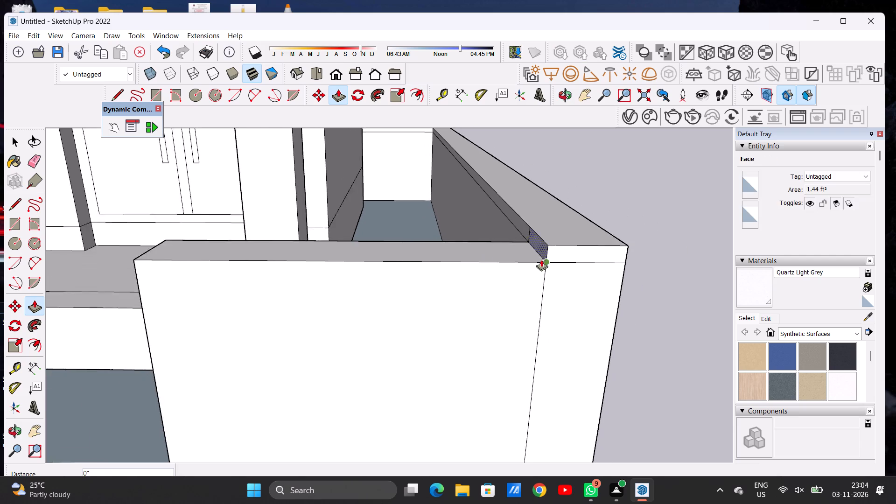
scroll(541, 259, "down", 5)
left_click(263, 262)
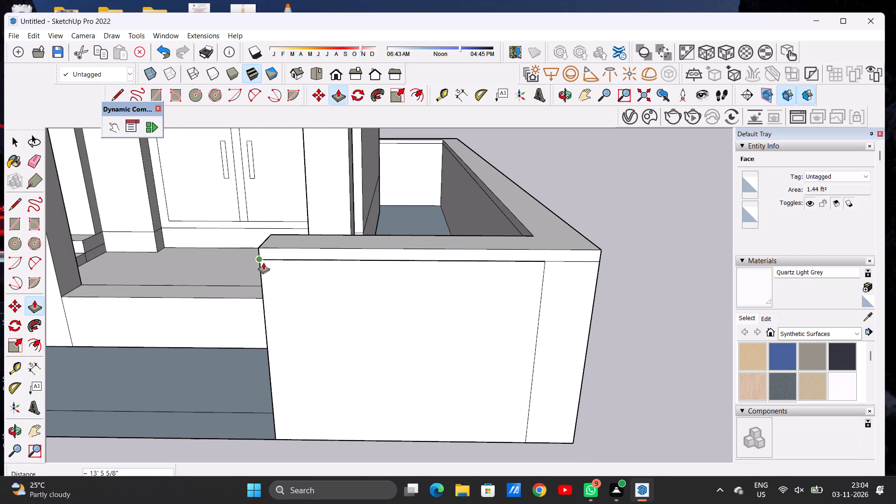
key("space")
Draw a line about 2' 6 1/2" long across the front border strip in front of the entrance steps.
scroll(303, 306, "down", 7)
key("o")
left_click_drag(342, 320, 405, 306)
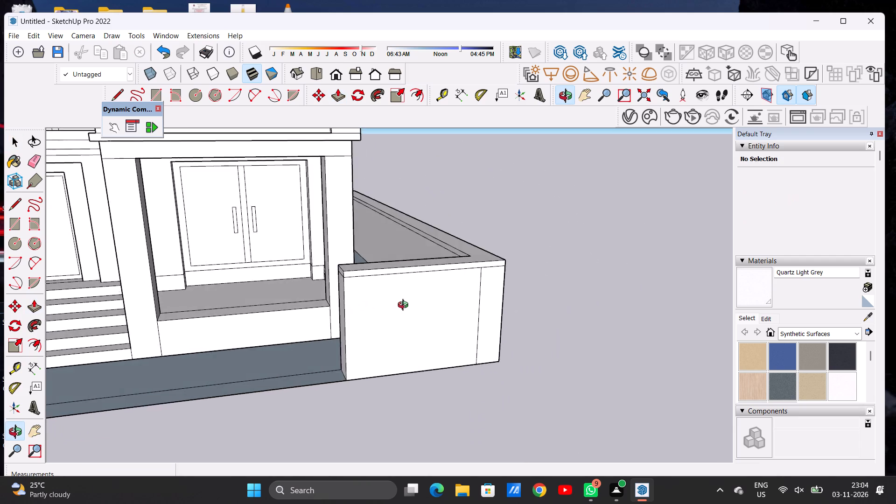
left_click_drag(405, 306, 367, 323)
scroll(539, 308, "down", 16)
left_click_drag(459, 341, 421, 349)
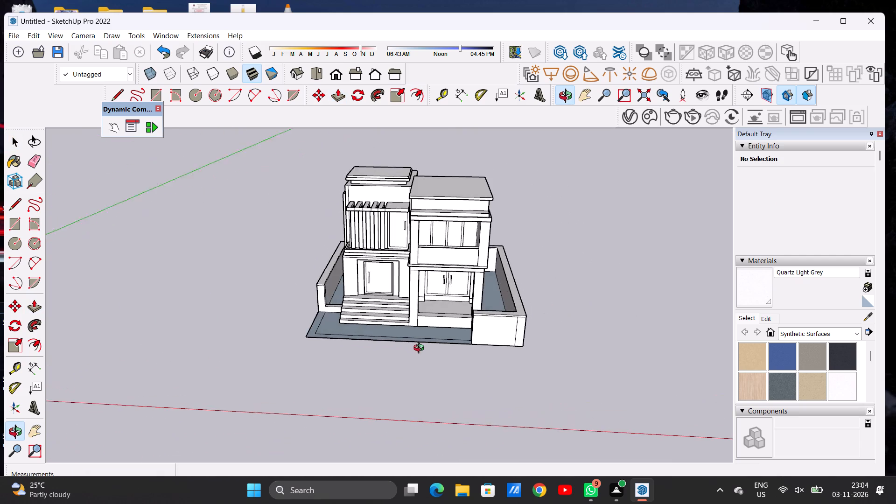
left_click_drag(421, 349, 423, 354)
scroll(410, 347, "up", 5)
left_click_drag(406, 341, 433, 386)
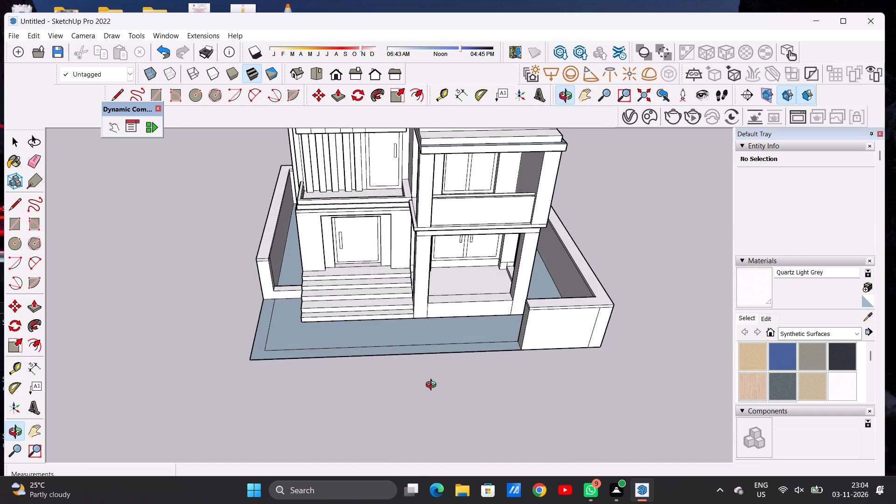
left_click_drag(433, 386, 437, 411)
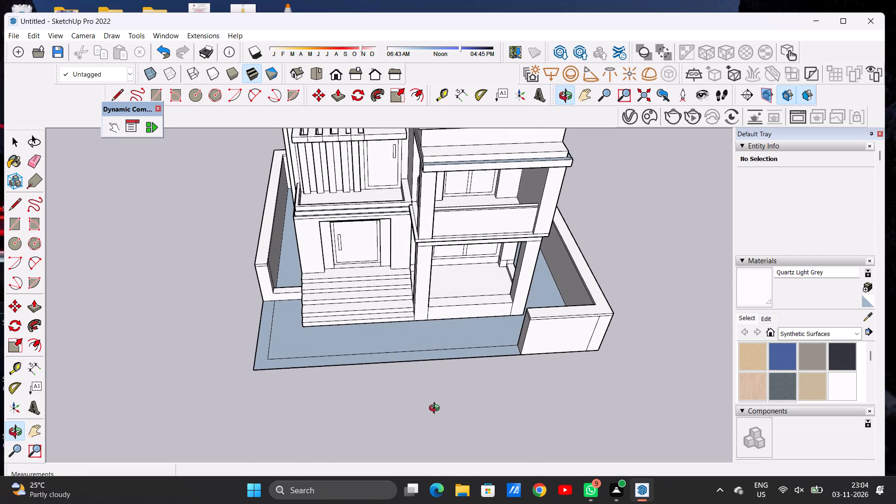
scroll(466, 365, "up", 5)
left_click_drag(440, 367, 431, 387)
scroll(382, 361, "down", 4)
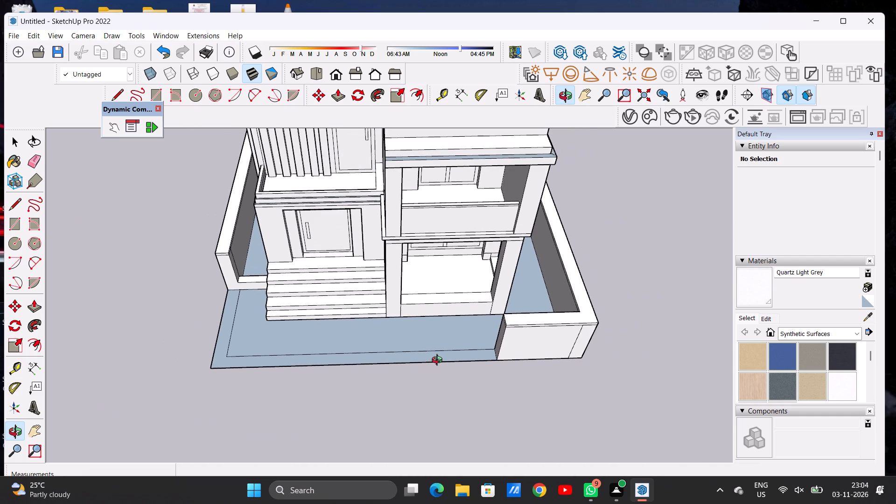
scroll(439, 361, "up", 4)
scroll(474, 359, "down", 5)
scroll(371, 362, "up", 2)
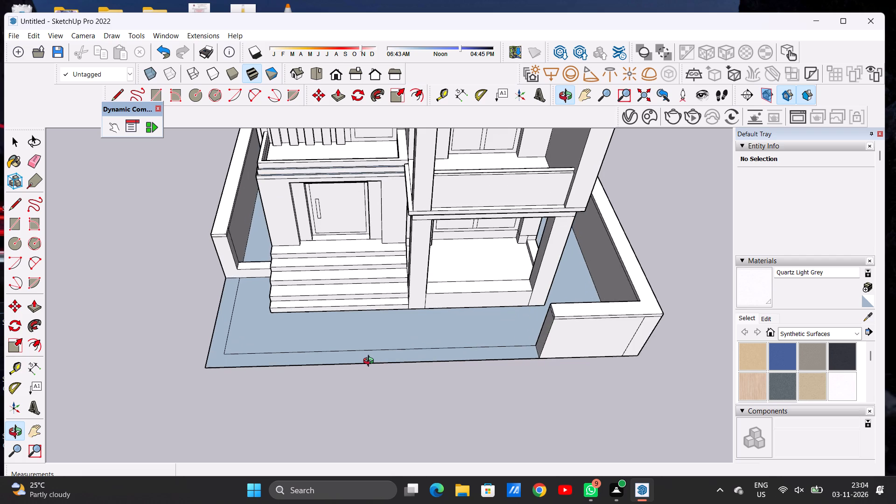
key("l")
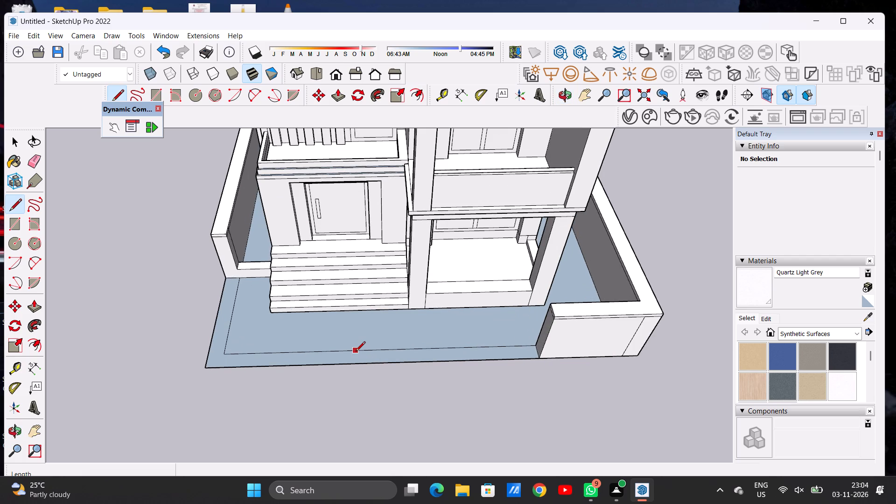
left_click(324, 351)
left_click(326, 364)
key("space")
Examine the whole house and its front edge with the new front wall and the divided border strip.
scroll(362, 360, "down", 5)
key("o")
left_click_drag(414, 377, 423, 293)
scroll(409, 374, "down", 3)
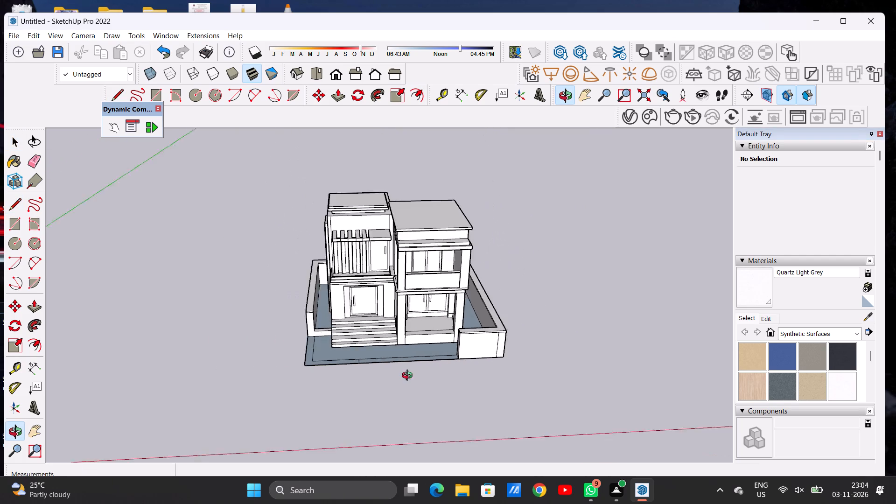
scroll(409, 377, "down", 3)
left_click_drag(364, 374, 354, 350)
scroll(391, 357, "up", 2)
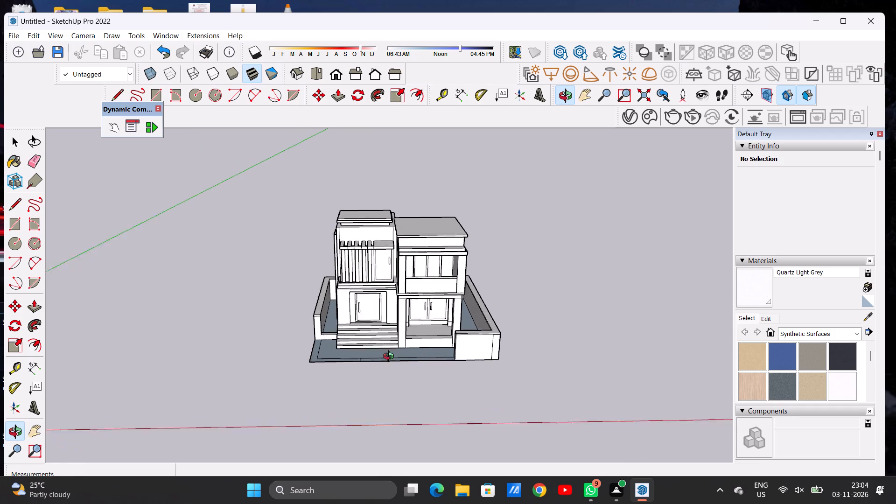
scroll(391, 357, "up", 4)
left_click_drag(454, 355, 451, 390)
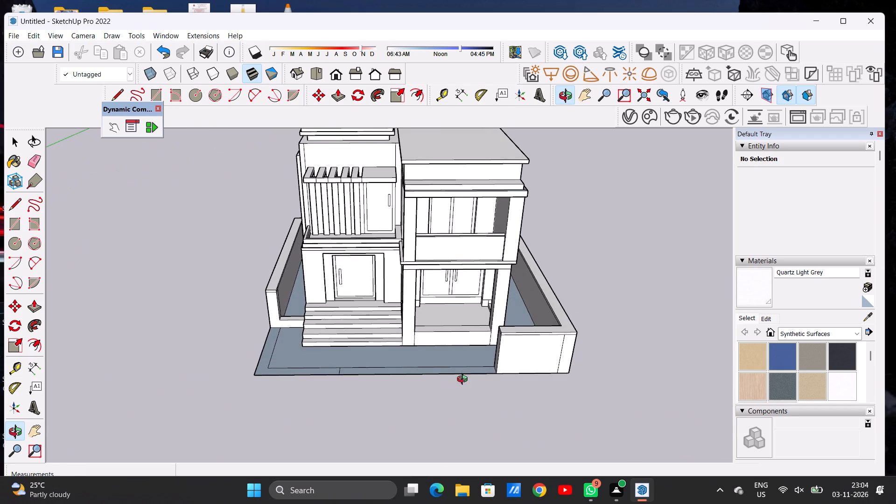
scroll(468, 380, "up", 3)
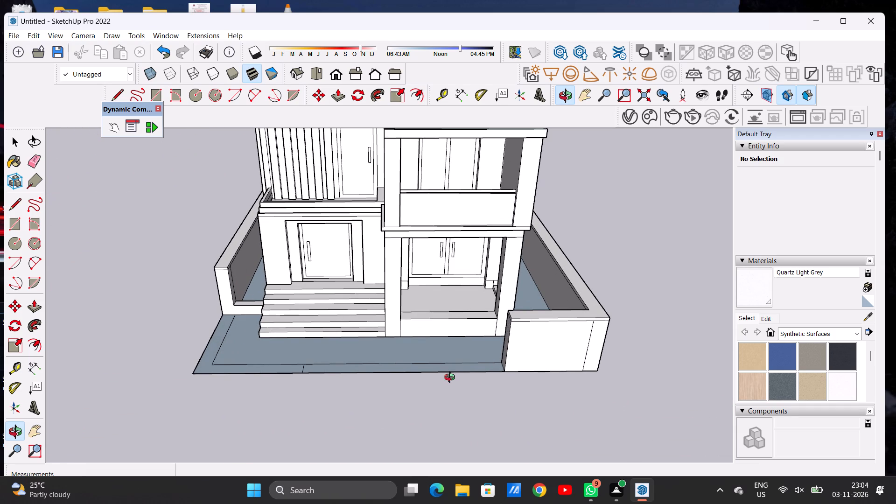
Undo the dividing line last drawn across the front border strip.
scroll(449, 371, "down", 4)
left_click_drag(394, 376, 401, 426)
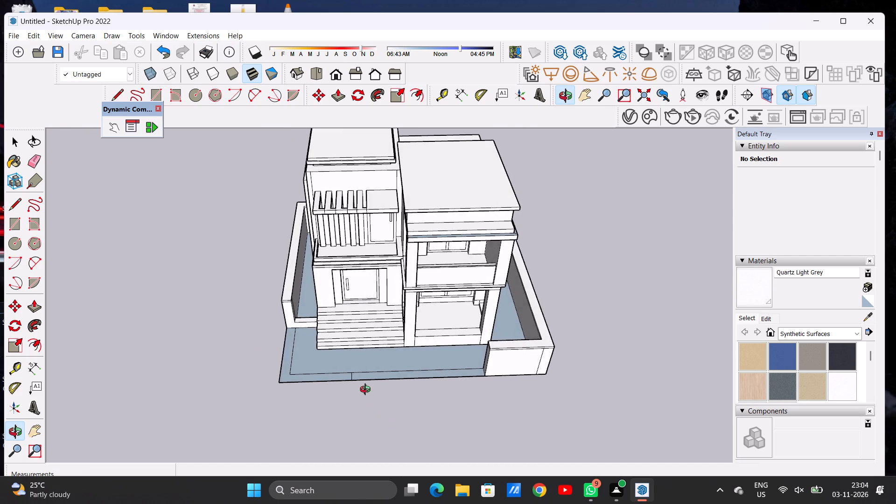
scroll(361, 380, "up", 6)
key("ctrl+z")
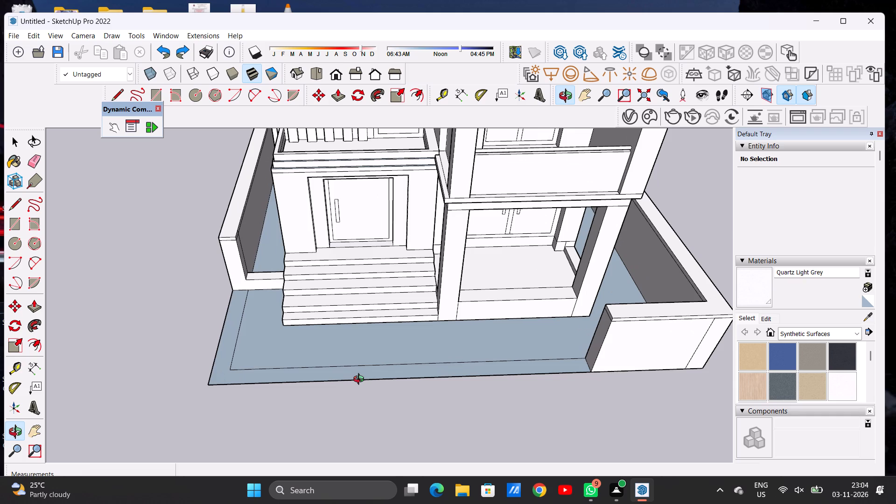
Draw a line about 2' 6 1/2" long across the front border strip, closer to the built front wall, near the steps' porch-side end.
key("l")
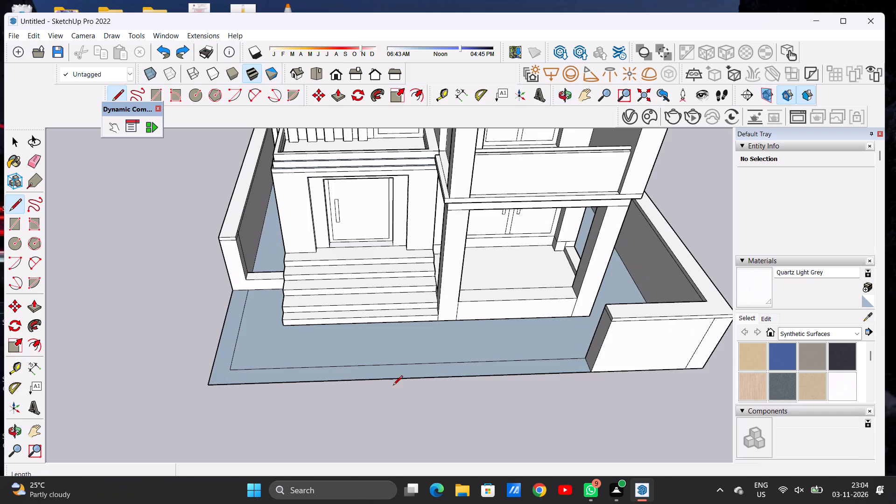
left_click(409, 364)
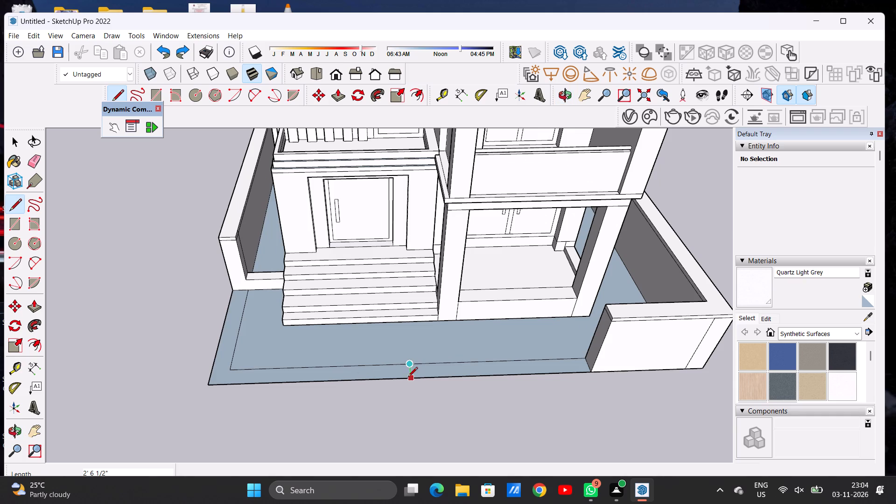
left_click(408, 378)
key("space")
Examine how the newly divided front border strip lines up with the steps, porch and front wall.
key("o")
scroll(470, 391, "down", 7)
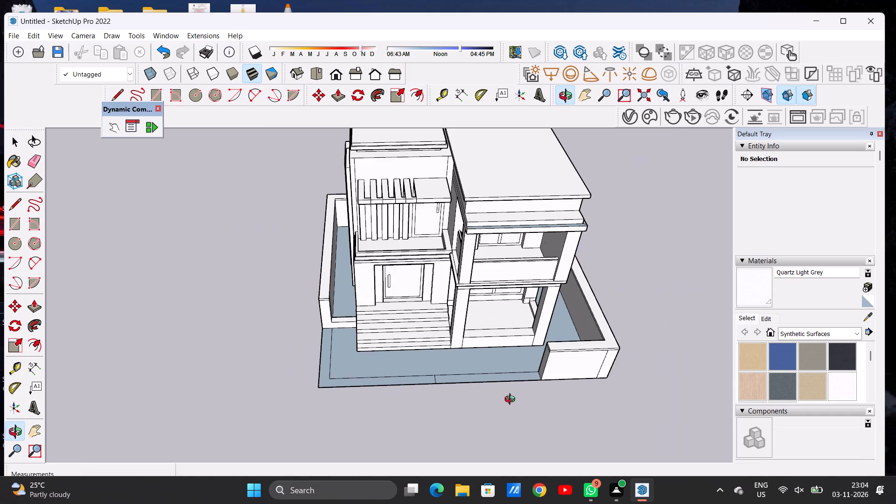
left_click_drag(514, 395, 490, 330)
left_click_drag(516, 416, 524, 417)
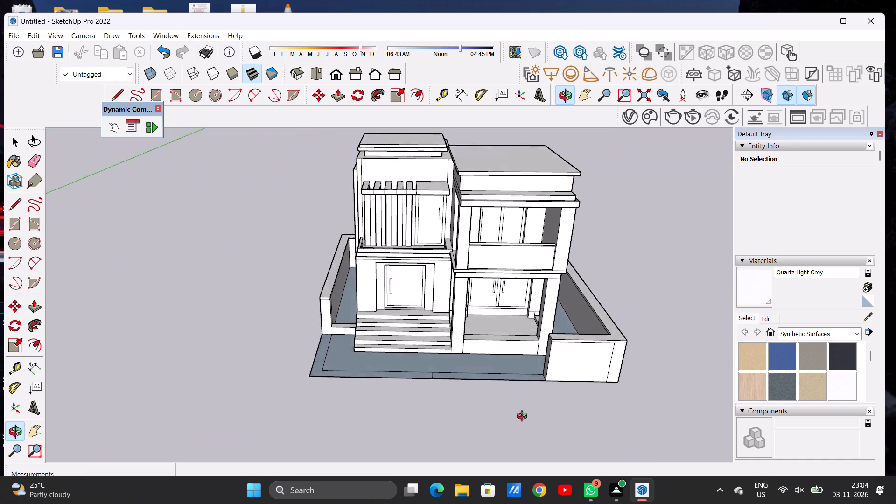
left_click_drag(524, 417, 524, 421)
scroll(549, 383, "up", 6)
left_click_drag(499, 386, 507, 452)
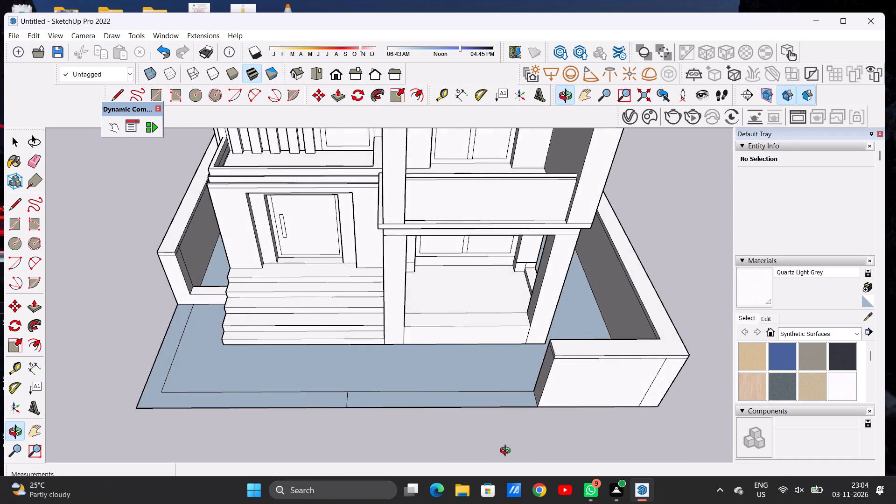
left_click_drag(507, 452, 510, 456)
scroll(514, 421, "up", 2)
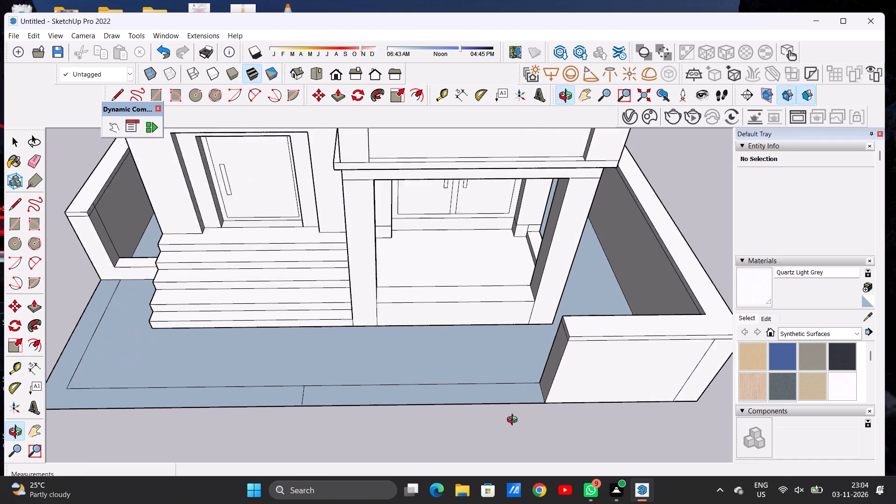
scroll(514, 421, "up", 2)
scroll(538, 420, "down", 5)
left_click_drag(506, 408, 505, 420)
Draw a line about 25' 4 11/16" long from the front wall's end to the dividing line, close to the border strip's inner edge.
scroll(508, 399, "up", 3)
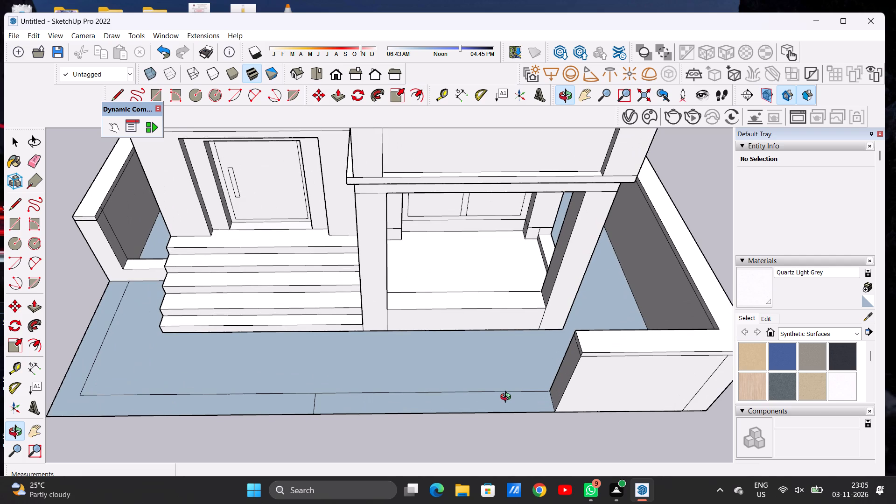
key("l")
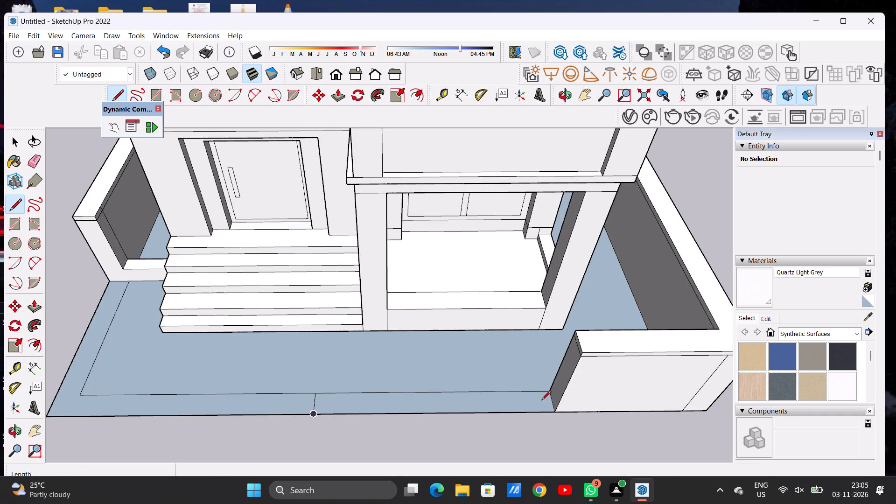
scroll(554, 402, "up", 6)
left_click(547, 392)
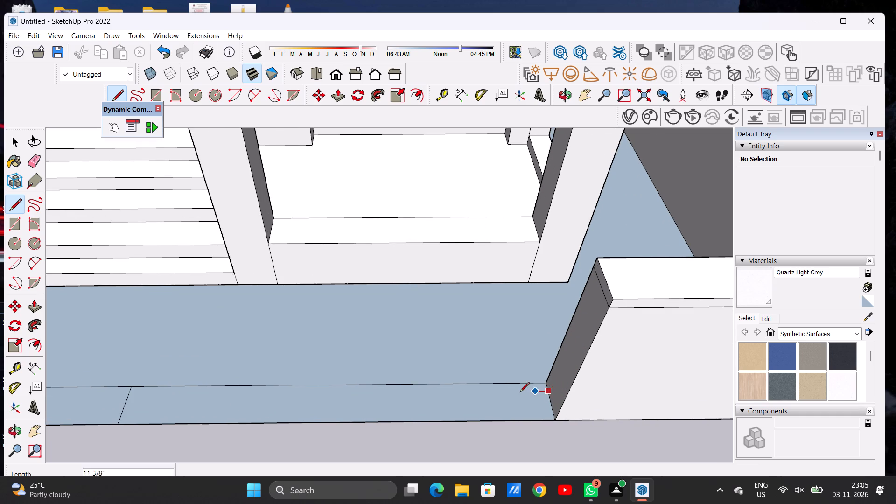
scroll(553, 394, "down", 5)
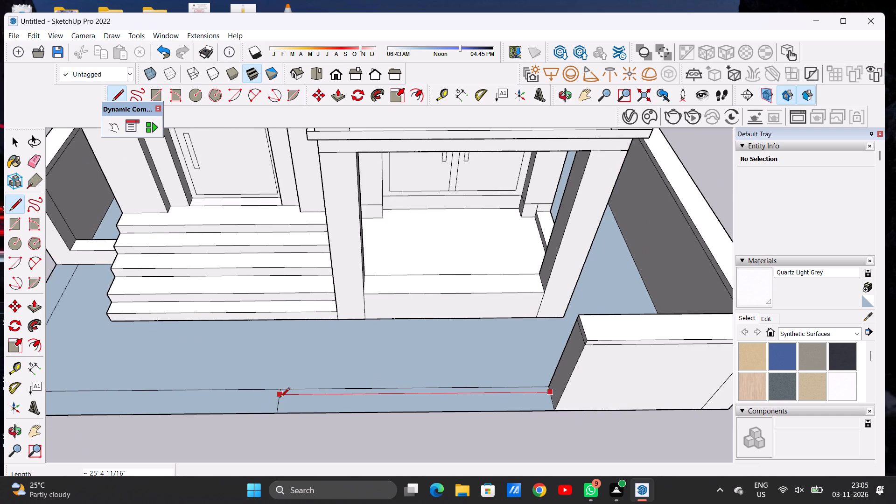
left_click(280, 398)
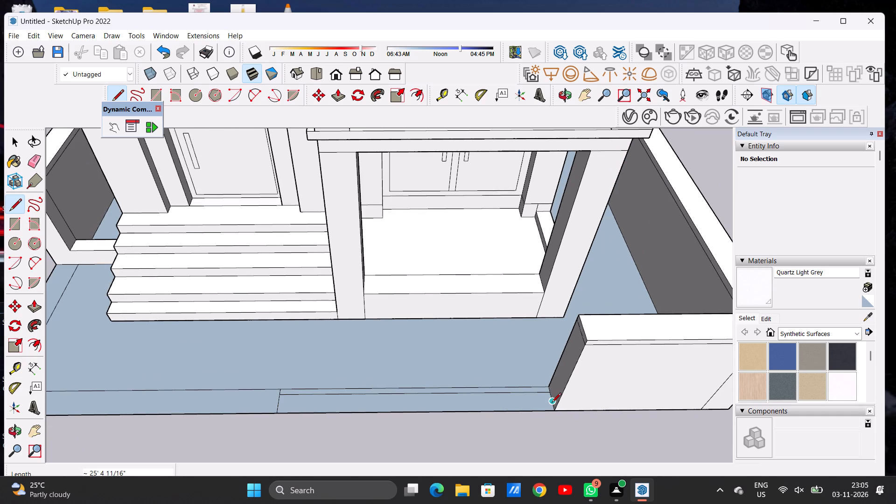
Draw a parallel line about 25' 4 11/16" long from the front wall's end to the dividing line, close to the strip's outer edge.
left_click(551, 404)
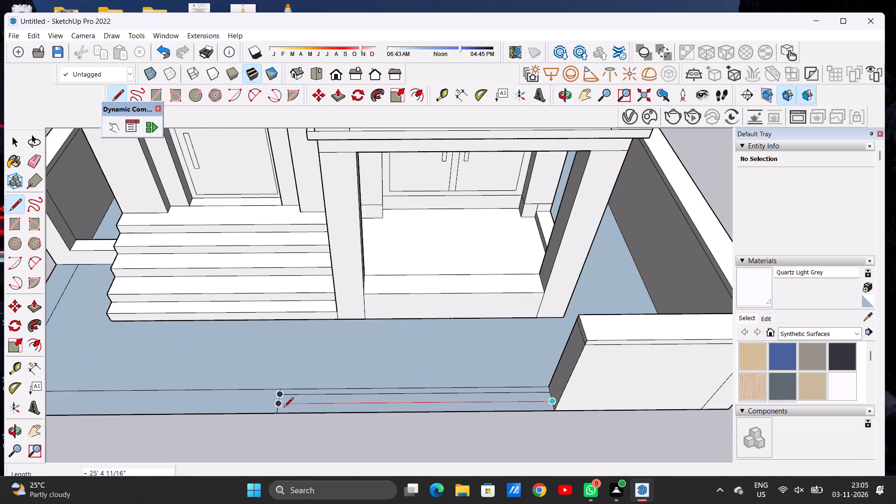
key("space")
type("L")
scroll(546, 411, "up", 1)
scroll(546, 411, "down", 1)
scroll(546, 411, "up", 7)
scroll(557, 397, "down", 1)
scroll(557, 397, "up", 2)
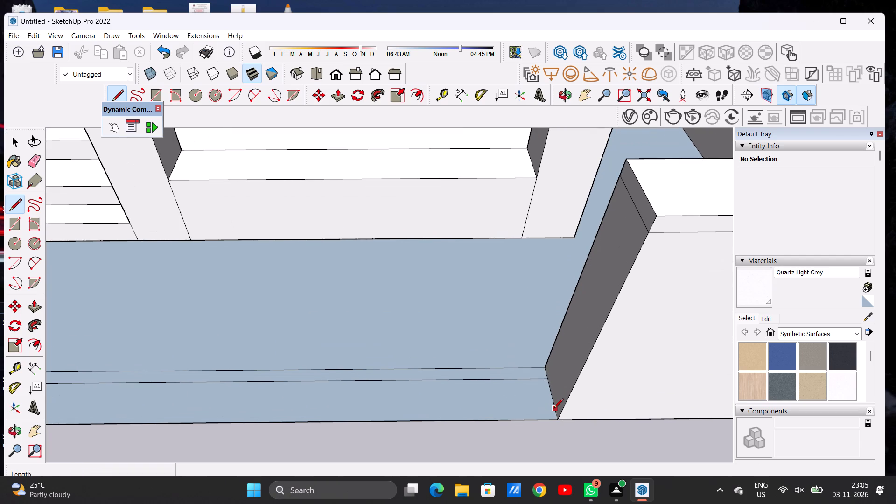
left_click(554, 409)
scroll(552, 404, "down", 9)
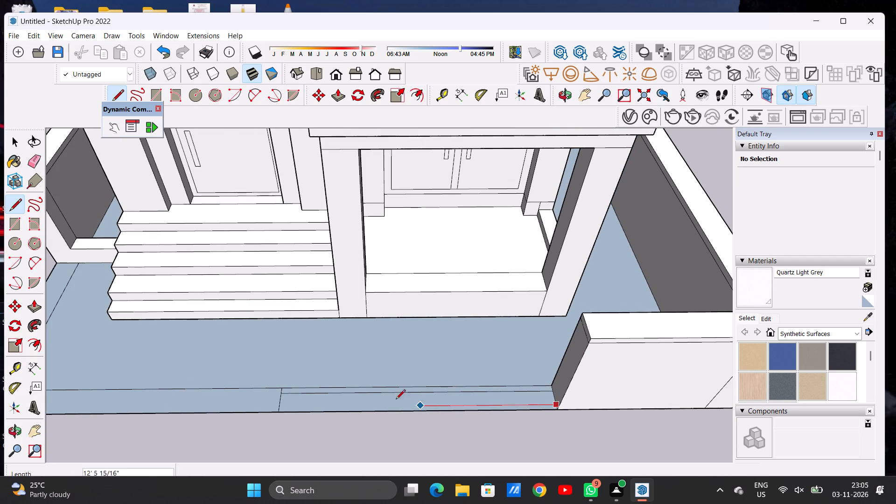
scroll(281, 408, "up", 7)
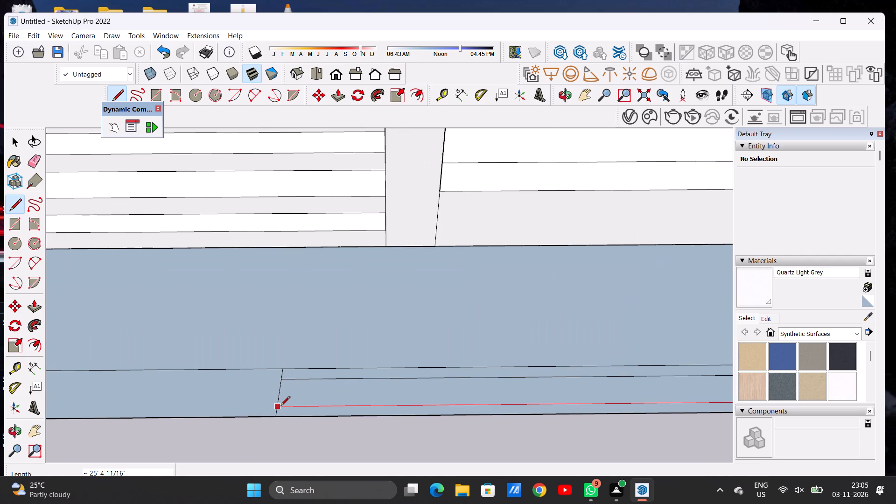
left_click(280, 406)
key("space")
Push/Pull the strip between the two parallel lines up slightly to form a low kerb beside the front wall.
scroll(452, 413, "down", 1)
scroll(454, 414, "up", 1)
scroll(456, 415, "down", 7)
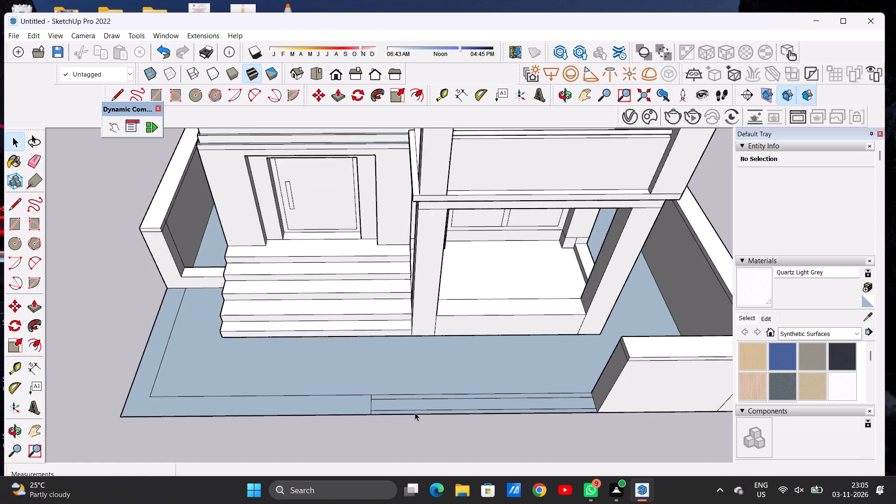
scroll(415, 413, "down", 7)
scroll(511, 422, "down", 1)
scroll(511, 422, "up", 1)
key("o")
left_click_drag(526, 422, 522, 374)
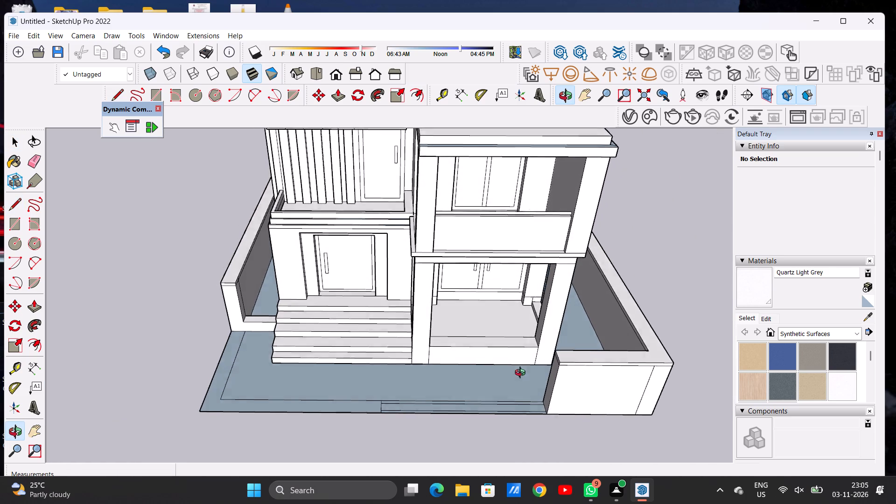
left_click_drag(522, 374, 520, 363)
scroll(546, 414, "up", 4)
key("p")
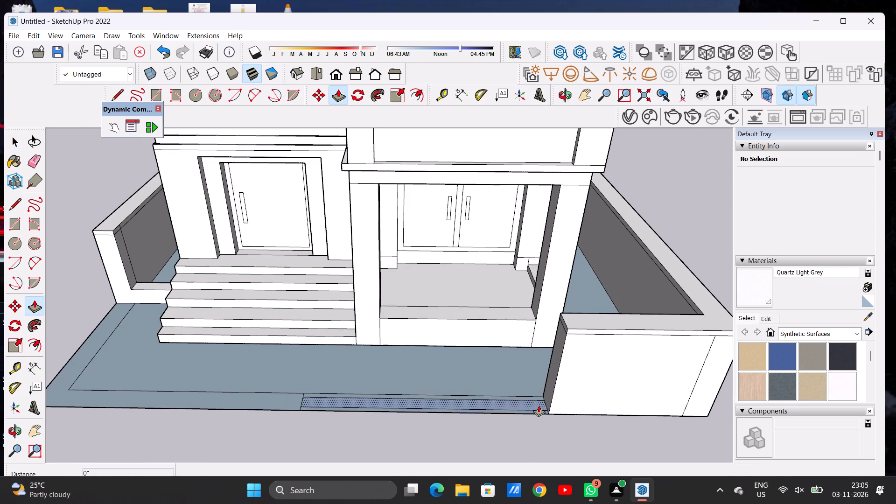
scroll(539, 405, "up", 3)
left_click(539, 405)
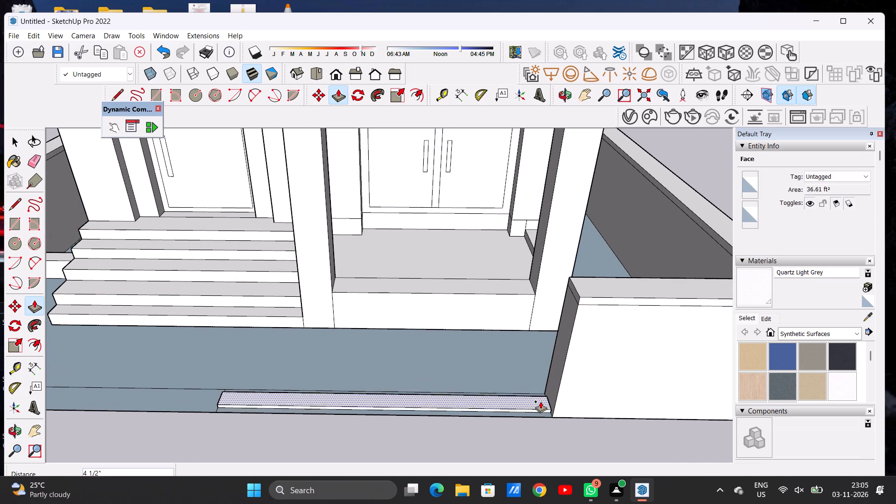
left_click(541, 399)
key("space")
Examine the low kerb and the remaining flat border along the house's front edge.
scroll(566, 434, "down", 4)
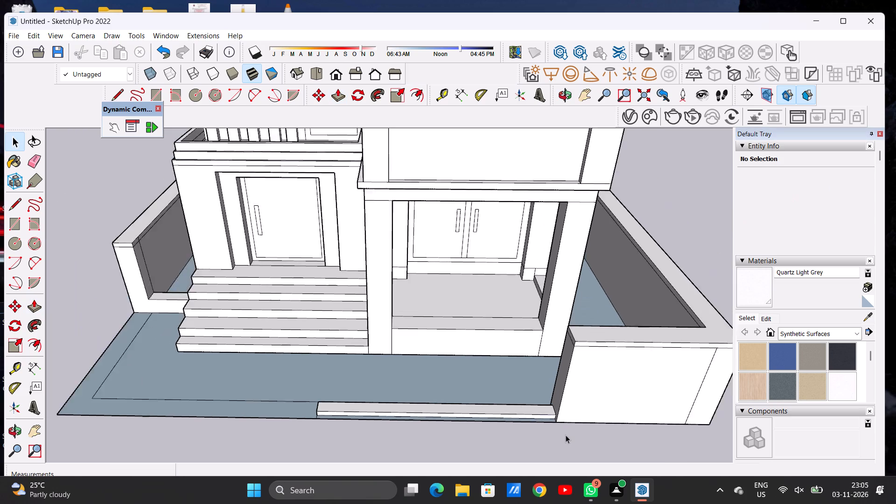
scroll(566, 435, "down", 5)
scroll(527, 448, "down", 2)
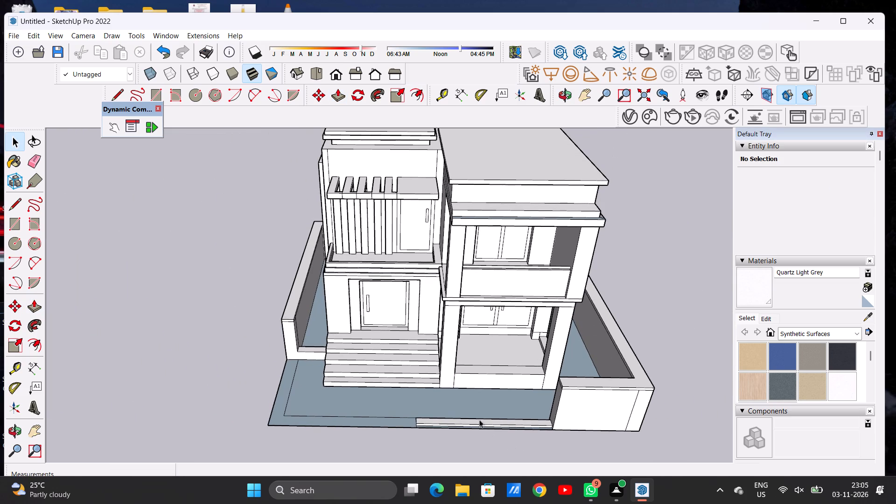
left_click_drag(408, 419, 408, 466)
scroll(421, 428, "up", 2)
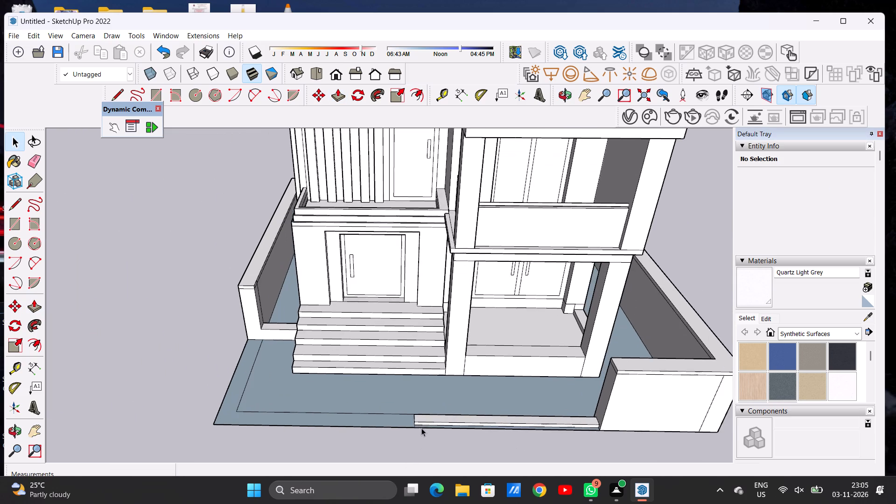
scroll(421, 428, "up", 2)
left_click_drag(416, 415, 412, 464)
key("space")
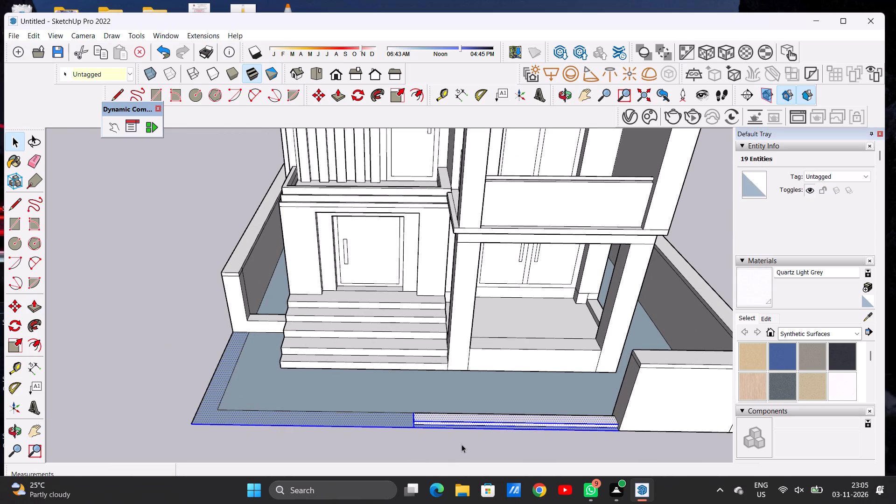
double_click(462, 444)
key("o")
left_click_drag(448, 428, 447, 457)
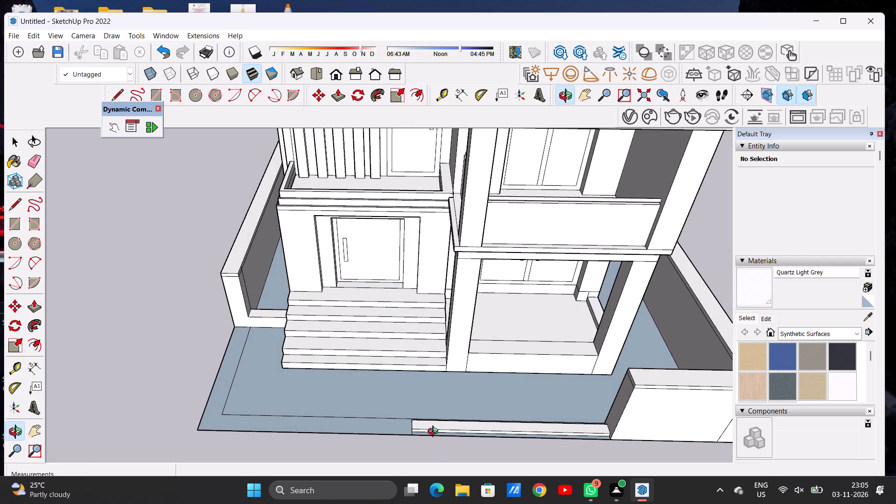
Draw a line across the front border strip just beyond the kerb's free end, marking off a narrow post base.
scroll(436, 429, "up", 8)
left_click_drag(397, 425, 452, 423)
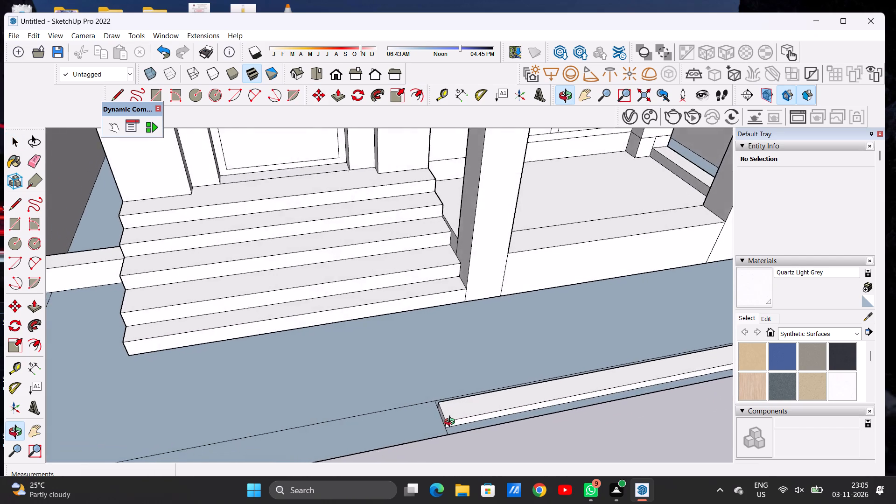
left_click_drag(452, 423, 485, 428)
scroll(471, 432, "up", 3)
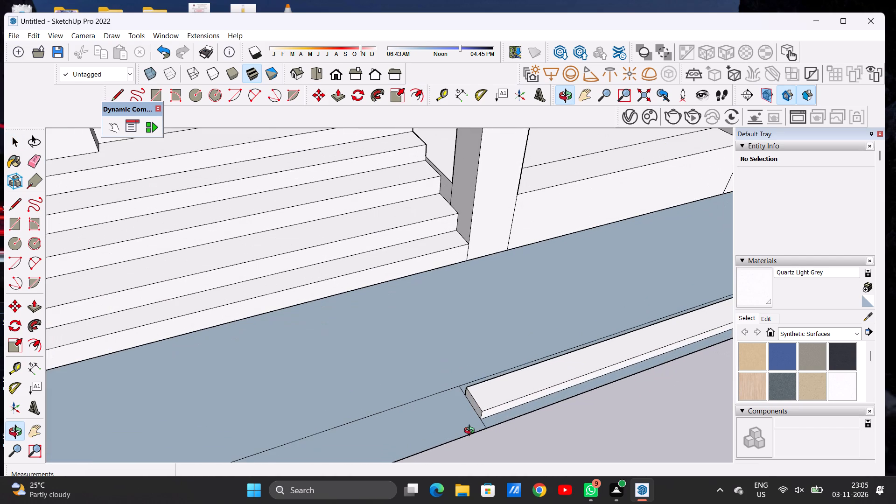
key("l")
left_click(446, 393)
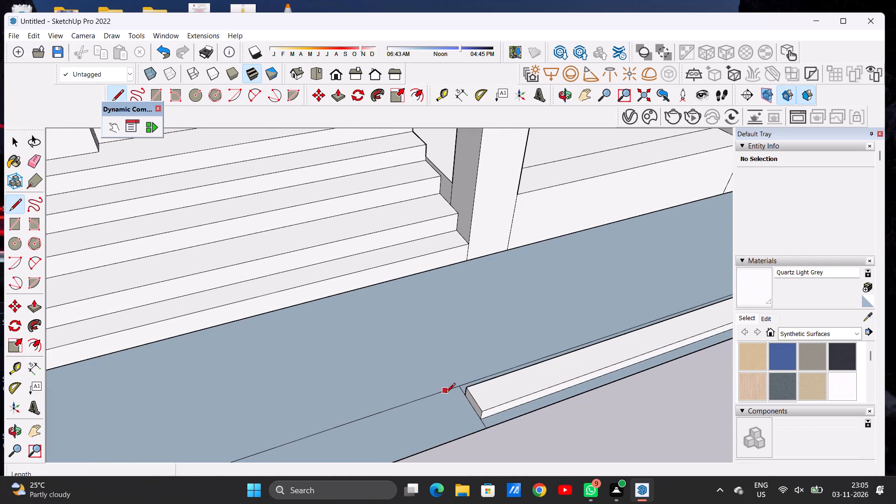
left_click(472, 434)
Push/Pull the narrow post base at the kerb's end up about 10' 8 3/4", level with the top of the front wall.
key("p")
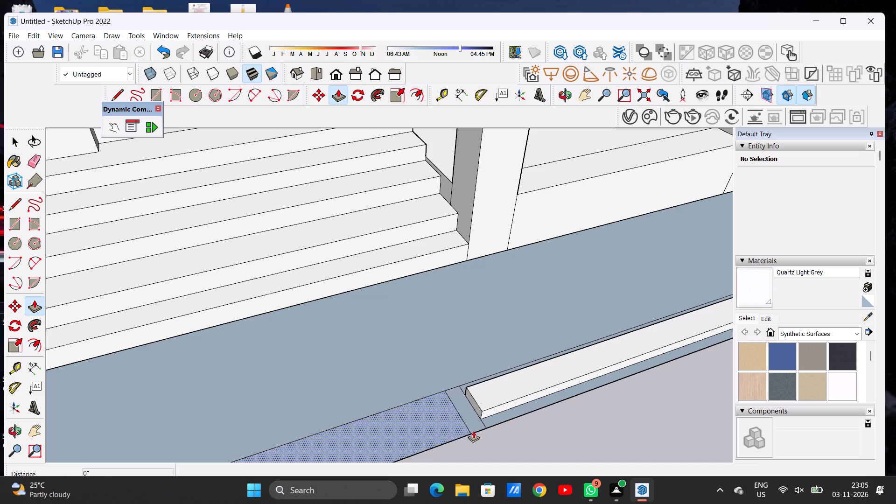
left_click(477, 420)
scroll(482, 388, "down", 9)
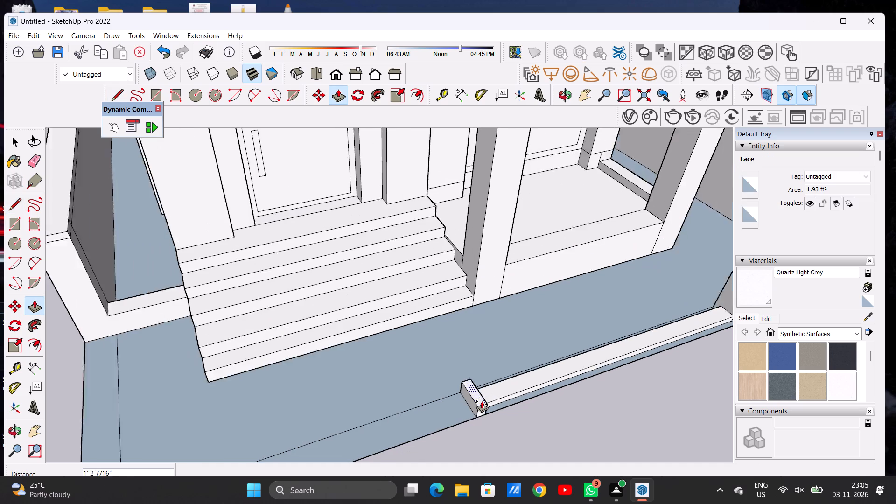
scroll(482, 401, "down", 3)
scroll(502, 364, "down", 3)
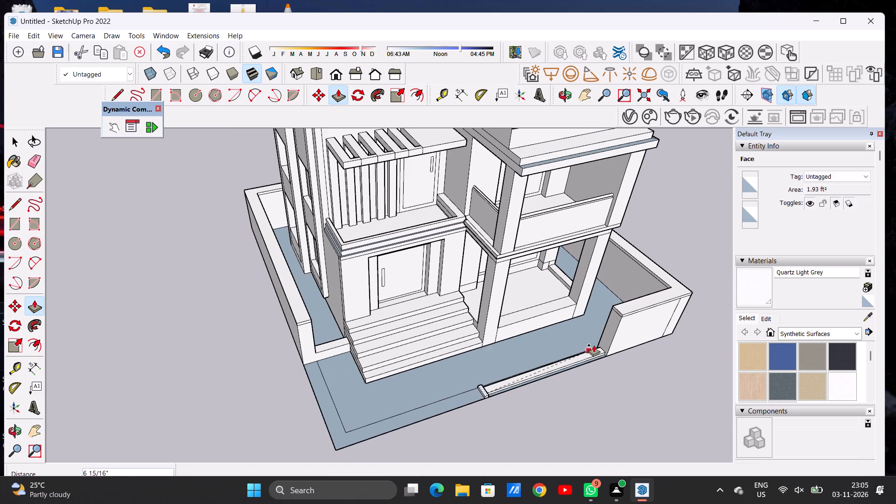
scroll(623, 322, "up", 16)
scroll(616, 296, "down", 1)
scroll(616, 296, "up", 1)
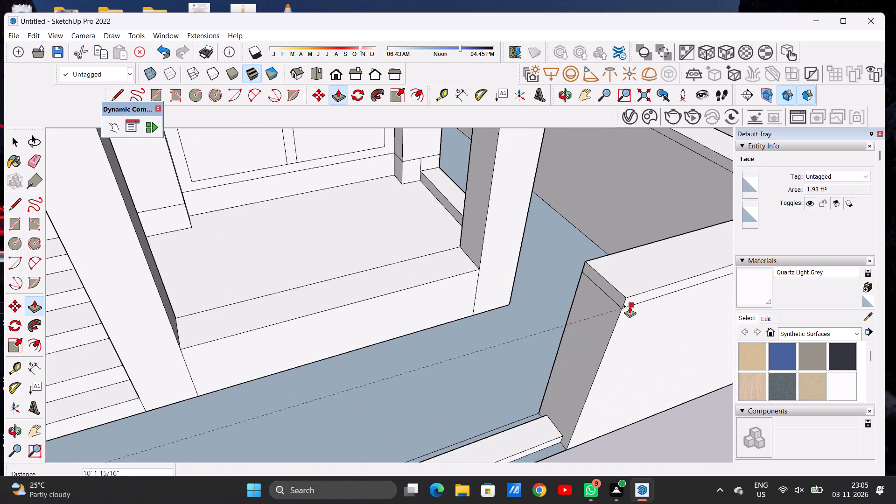
left_click(625, 299)
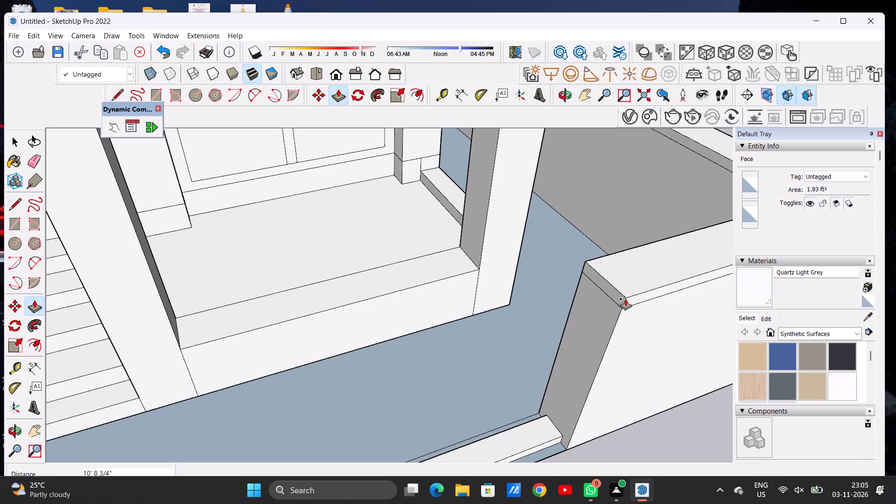
key("space")
key("o")
scroll(633, 350, "down", 4)
scroll(633, 358, "up", 1)
scroll(632, 358, "down", 10)
left_click_drag(542, 401, 473, 301)
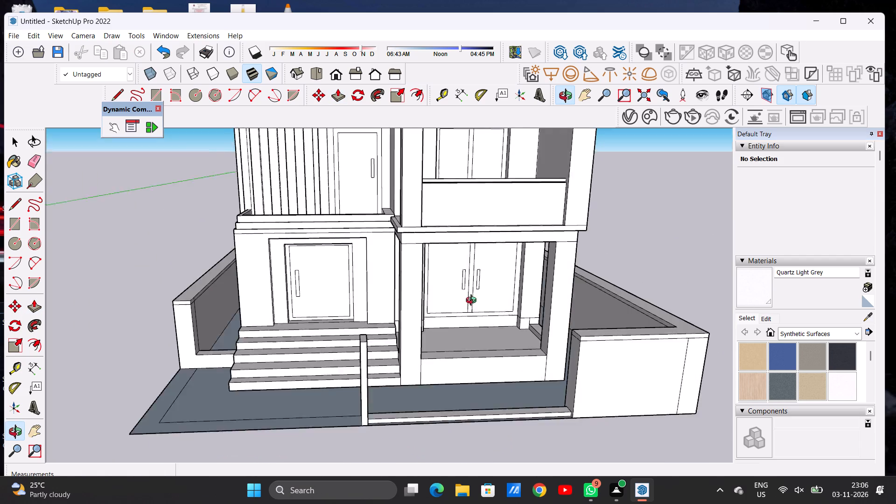
Push/Pull the kerb post's top face about 6 13/16" to meet the lower edge of the front wall's top band.
left_click_drag(473, 301, 454, 287)
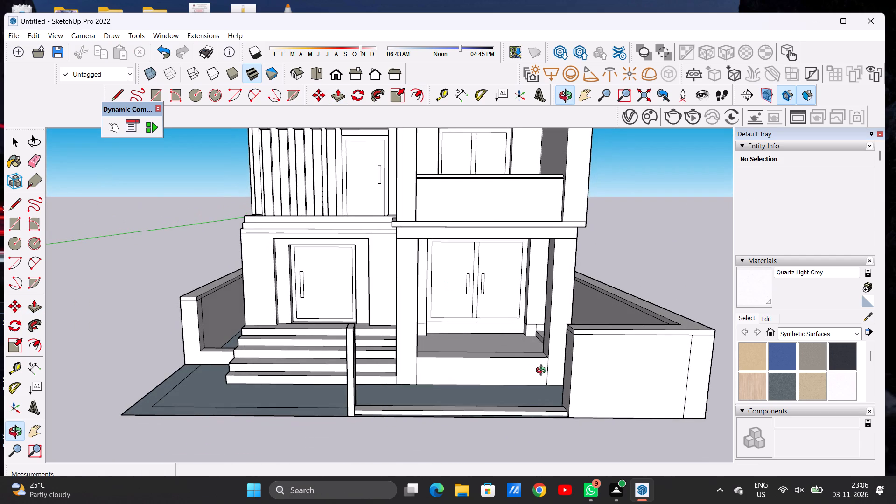
left_click_drag(539, 374, 550, 410)
key("p")
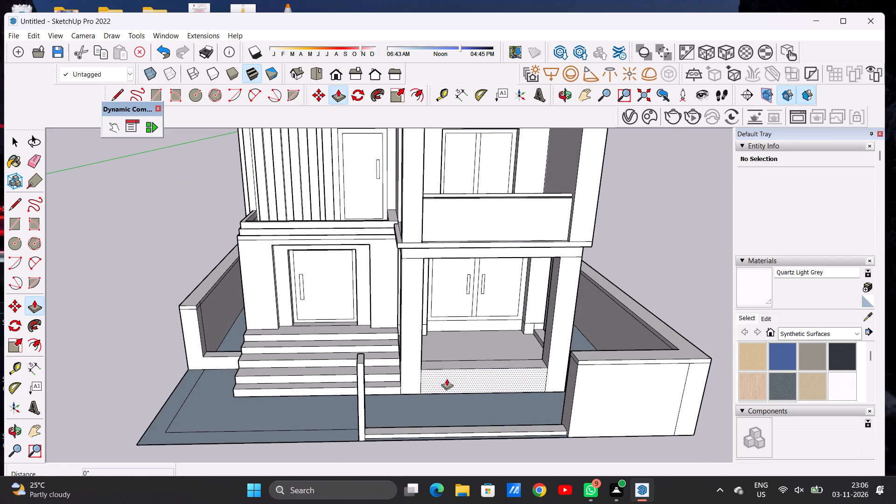
scroll(357, 359, "up", 7)
left_click(360, 359)
scroll(369, 377, "down", 7)
scroll(375, 378, "up", 1)
scroll(375, 378, "down", 1)
scroll(375, 378, "up", 1)
scroll(375, 378, "down", 1)
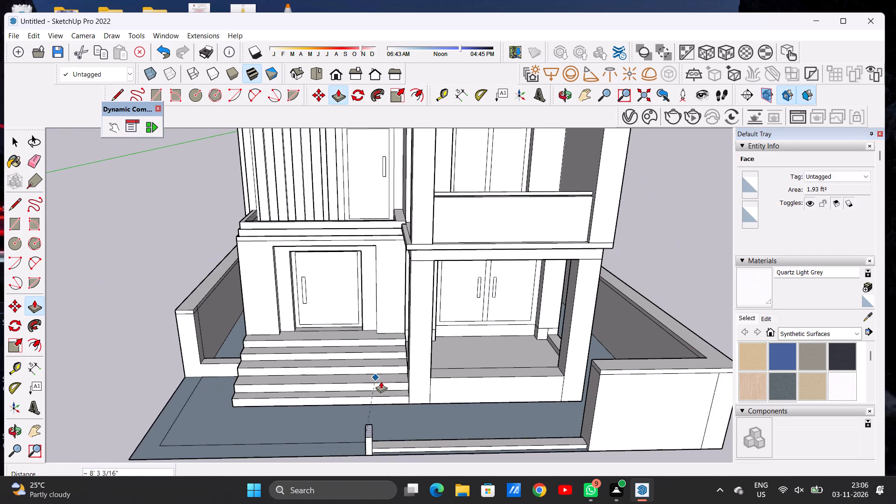
scroll(601, 375, "up", 6)
scroll(598, 377, "down", 1)
scroll(598, 377, "up", 3)
scroll(598, 377, "down", 1)
scroll(598, 377, "up", 2)
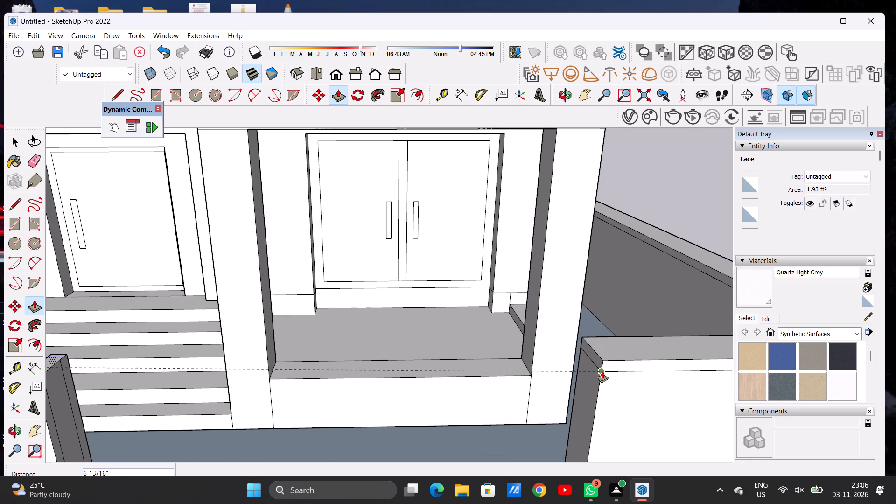
left_click(602, 371)
key("space")
scroll(612, 380, "down", 13)
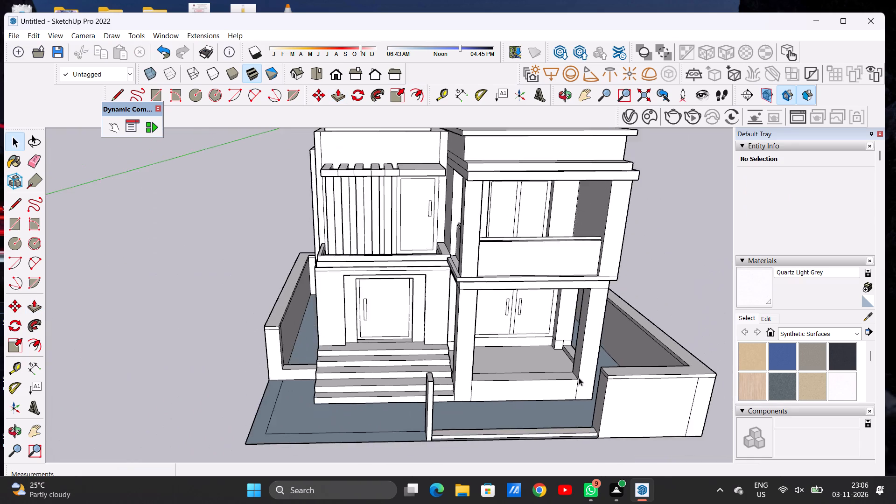
Draw a vertical line about 8' 6 7/8" up the front wall's end face from the kerb's inner corner.
scroll(579, 378, "down", 6)
scroll(591, 407, "up", 5)
left_click_drag(543, 415, 625, 393)
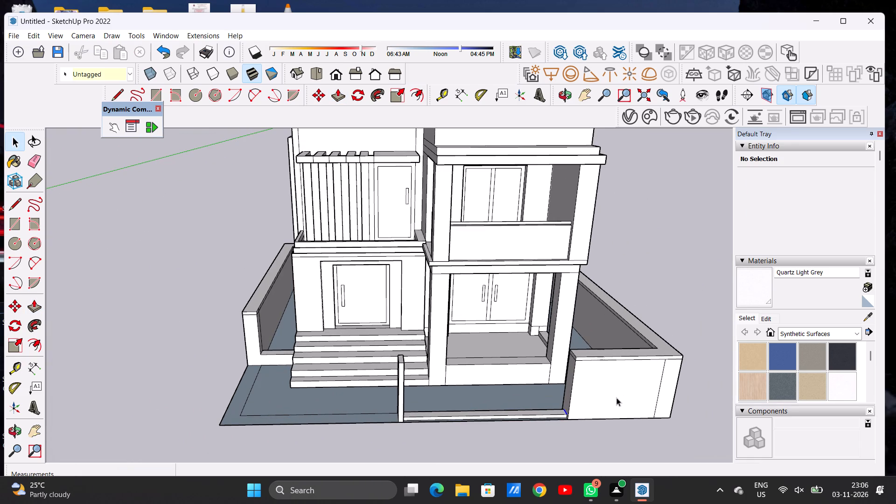
key("space")
left_click(609, 431)
left_click(609, 431)
key("o")
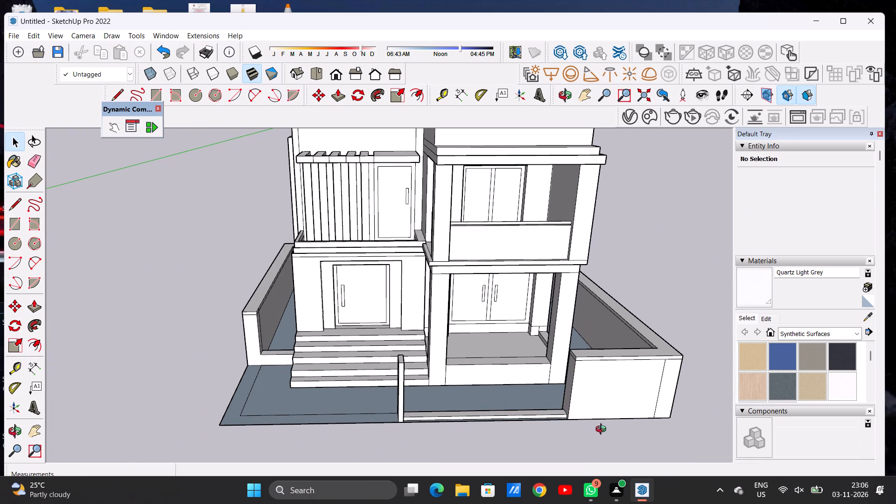
left_click_drag(598, 430, 392, 403)
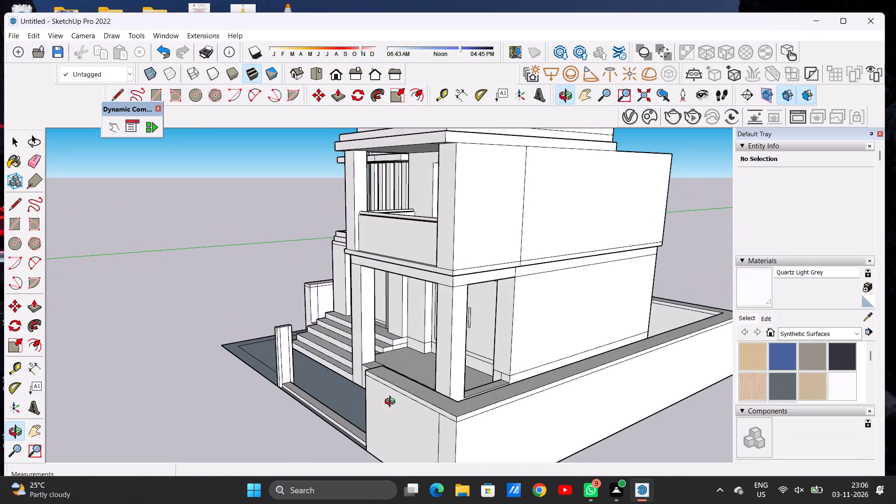
left_click_drag(392, 403, 392, 403)
left_click_drag(393, 405, 695, 399)
scroll(555, 379, "up", 6)
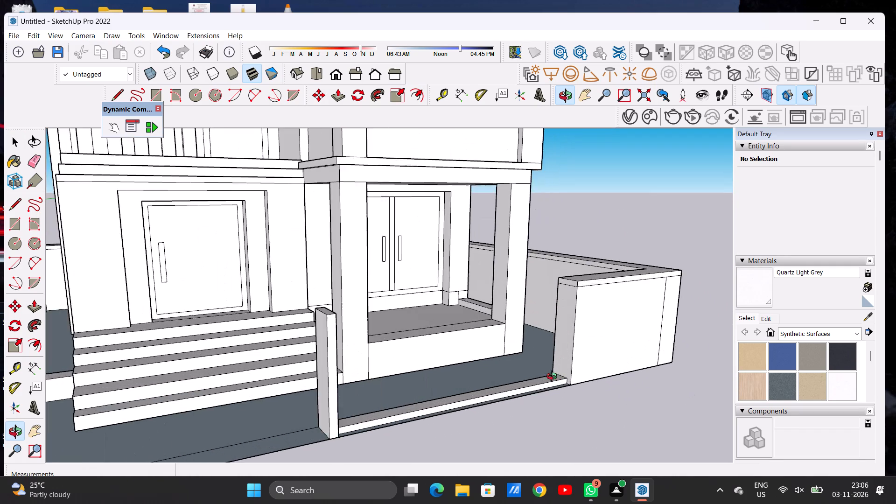
left_click_drag(564, 382, 590, 440)
scroll(555, 381, "up", 5)
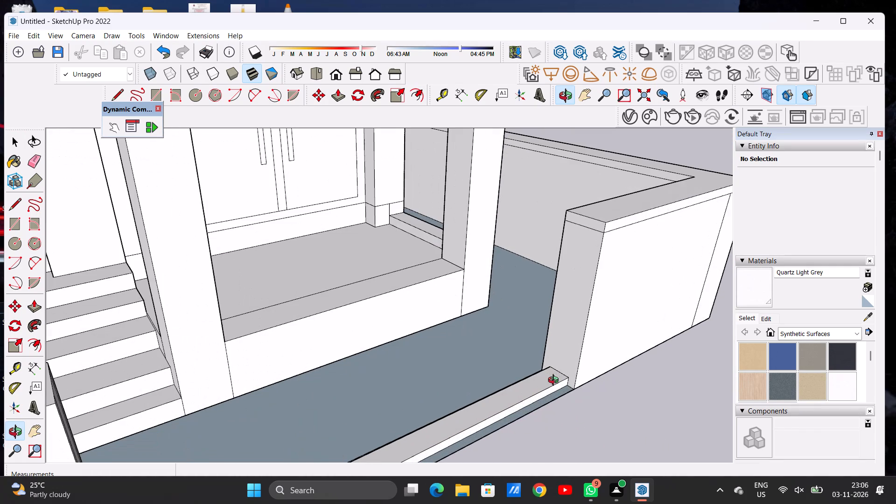
key("l")
left_click(551, 364)
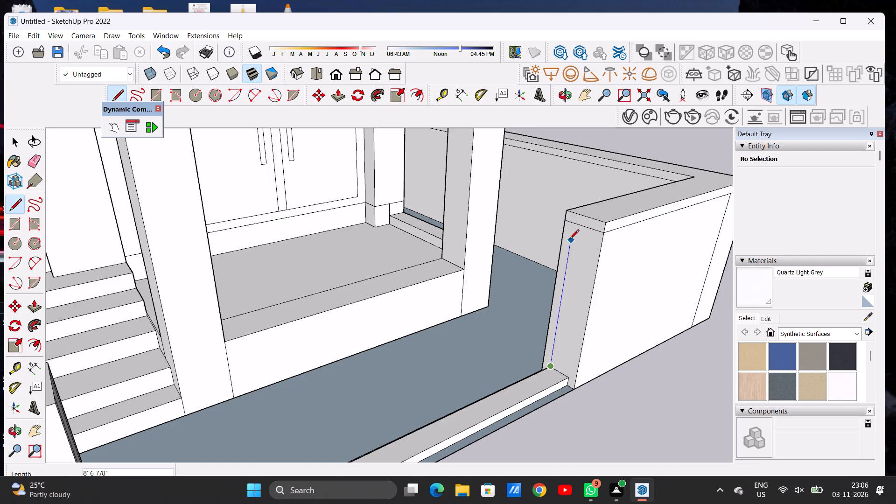
left_click(569, 240)
key("space")
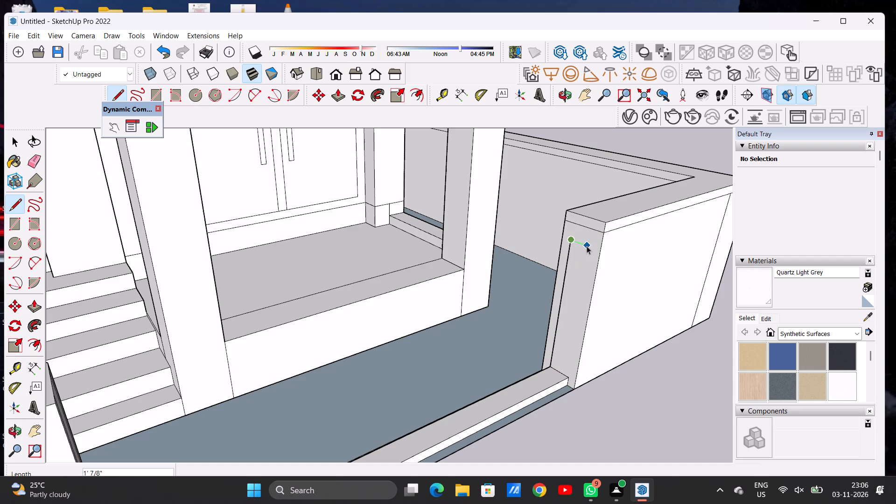
Draw a matching vertical line from the kerb's outer corner and join both tops, closing a narrow panel on the wall's end face.
type("L")
left_click(565, 381)
left_click(592, 246)
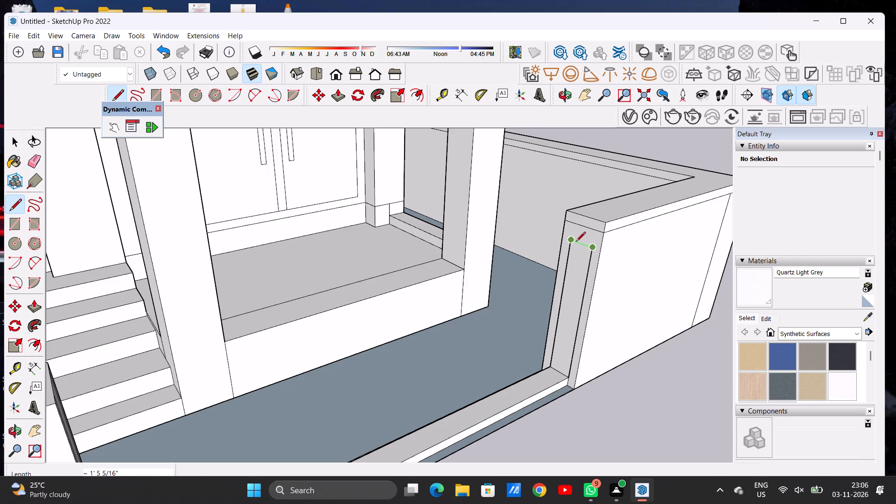
left_click(575, 242)
key("space")
Draw a line across the post's inner face between its two vertical lines, a little below the post's top.
key("o")
scroll(596, 281, "down", 14)
scroll(580, 293, "up", 1)
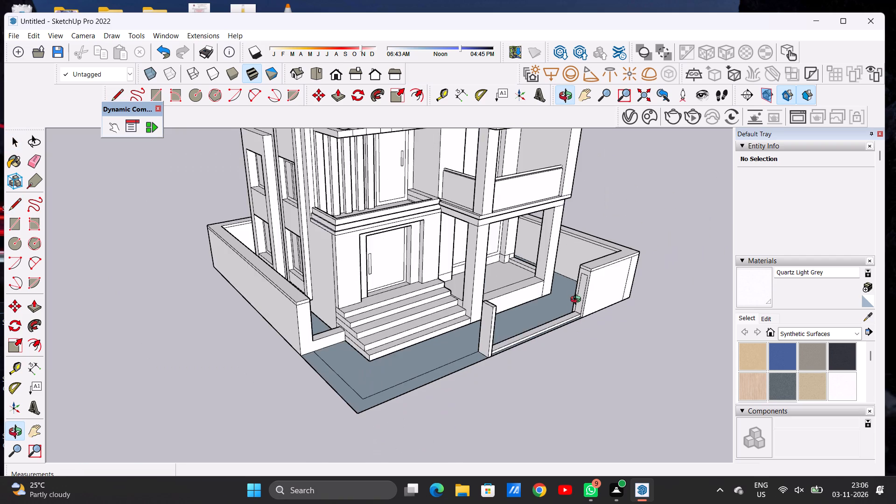
left_click_drag(560, 308, 314, 265)
scroll(342, 303, "up", 6)
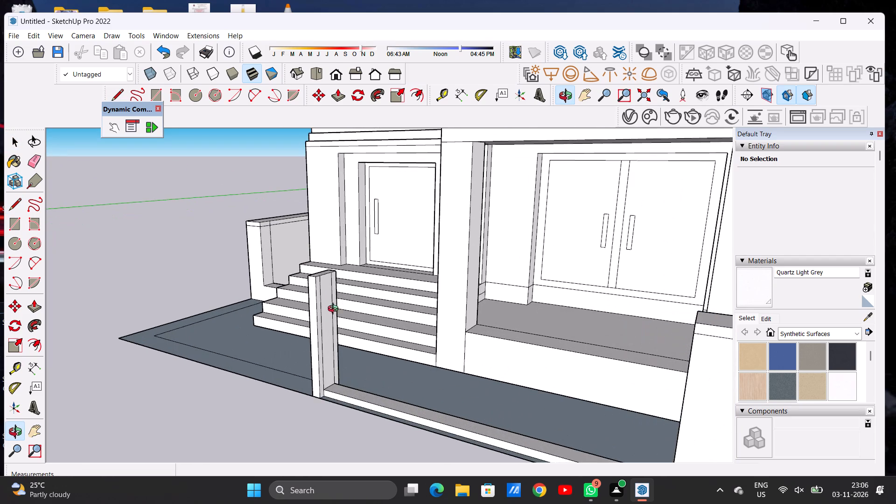
left_click_drag(334, 318, 364, 323)
scroll(337, 329, "down", 6)
left_click_drag(409, 344, 524, 335)
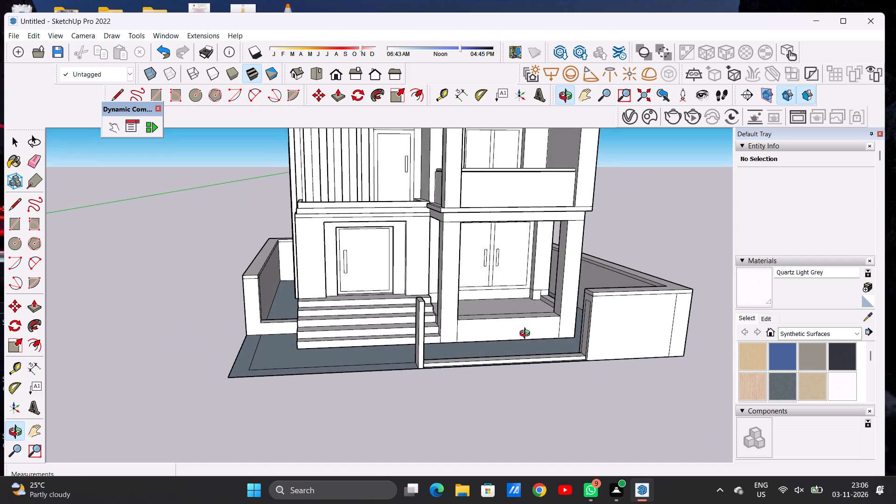
scroll(585, 320, "up", 5)
left_click_drag(580, 321, 567, 322)
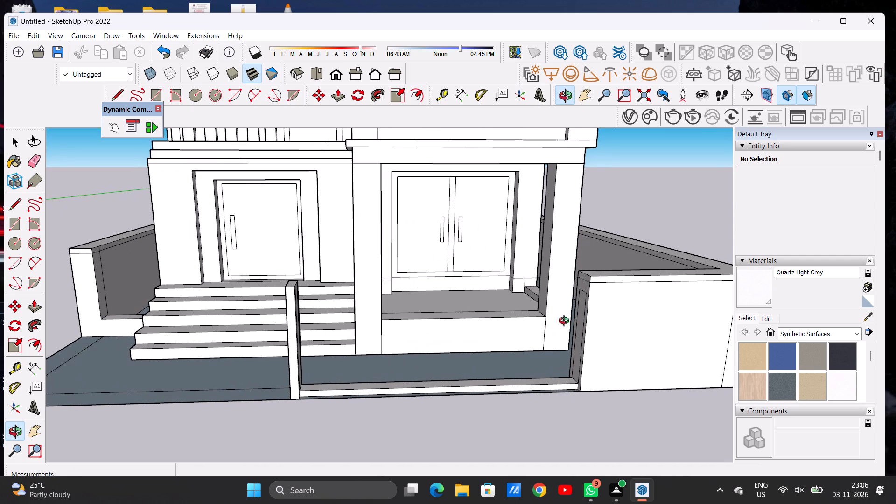
key("l")
scroll(585, 295, "up", 5)
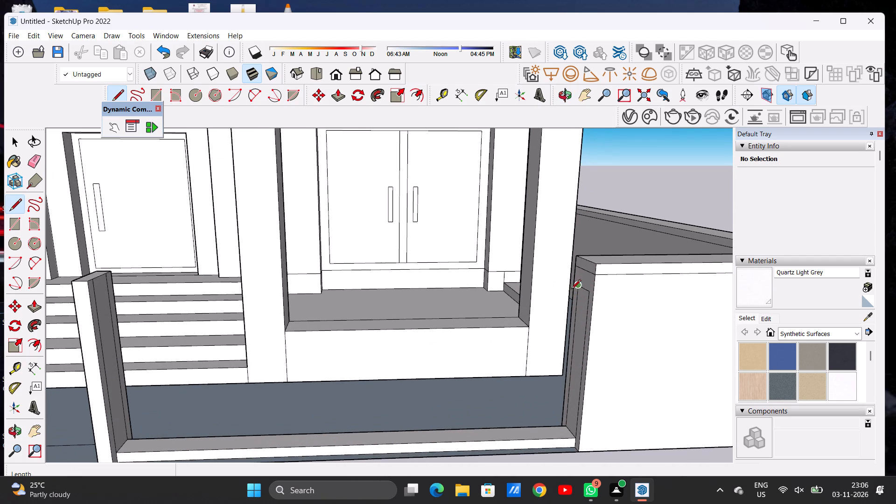
scroll(590, 286, "down", 10)
scroll(424, 292, "up", 8)
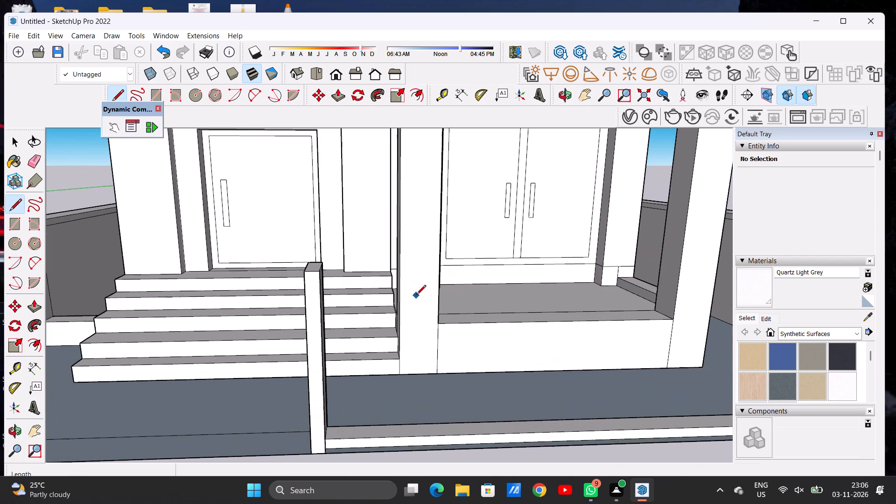
scroll(328, 282, "up", 1)
scroll(328, 282, "down", 1)
scroll(328, 282, "up", 3)
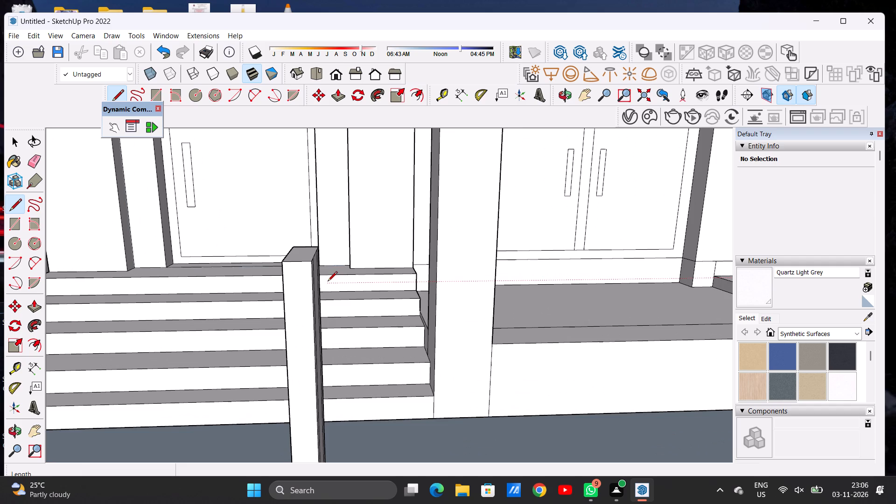
key("o")
left_click_drag(328, 282, 290, 280)
scroll(311, 279, "down", 5)
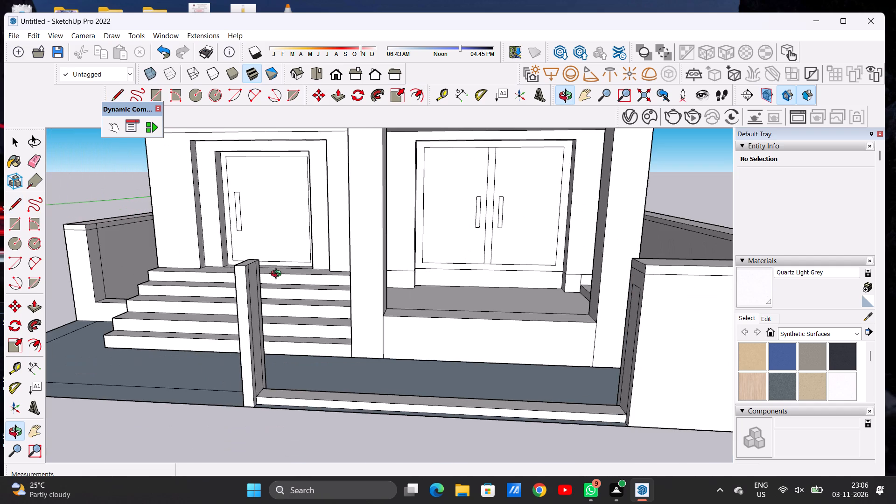
scroll(278, 275, "up", 3)
key("l")
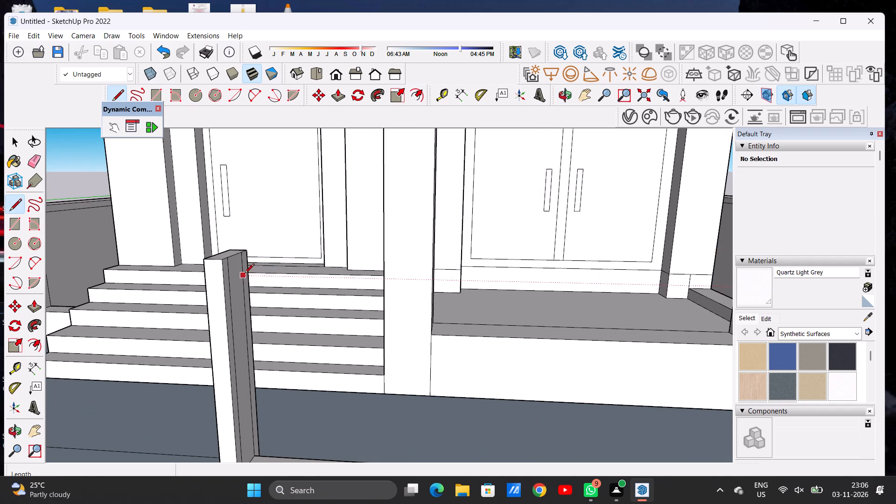
scroll(247, 273, "up", 6)
scroll(247, 273, "down", 1)
scroll(247, 273, "up", 4)
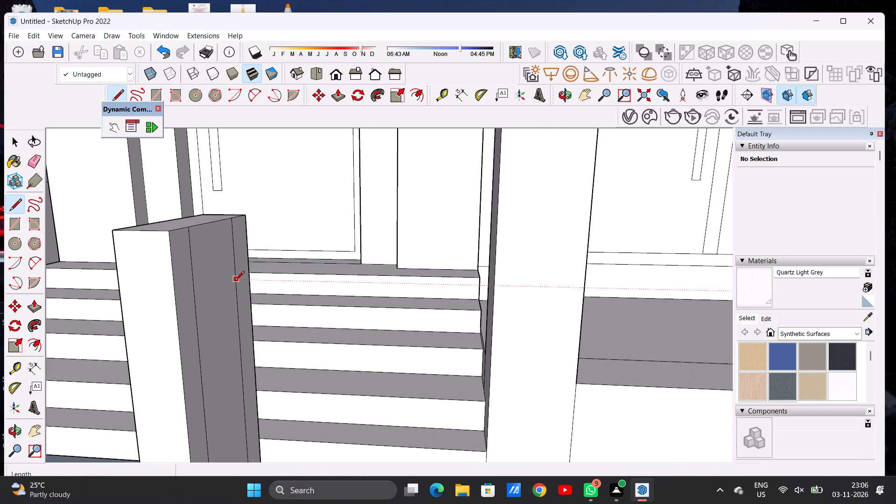
key("space")
key("l")
left_click(235, 281)
left_click(197, 298)
key("space")
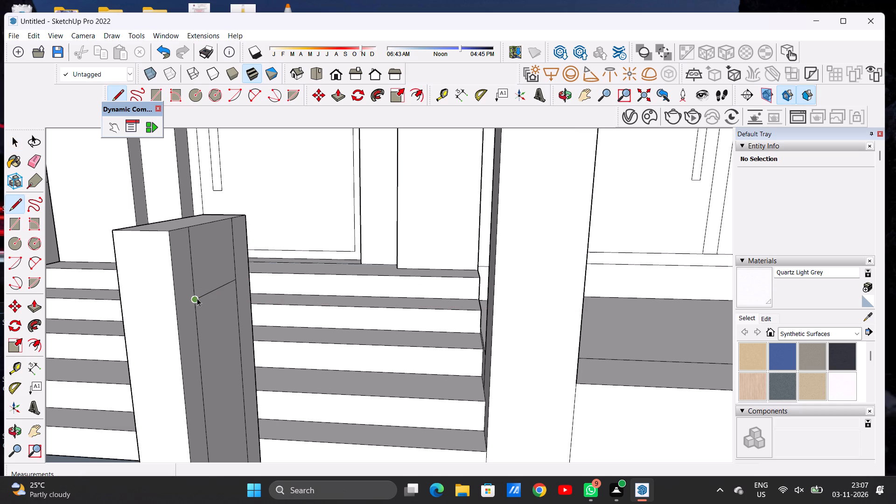
Erase the two vertical line segments above the cross line on the post's inner face, leaving a narrow panel outline.
key("e")
left_click(192, 276)
left_click_drag(234, 260, 232, 262)
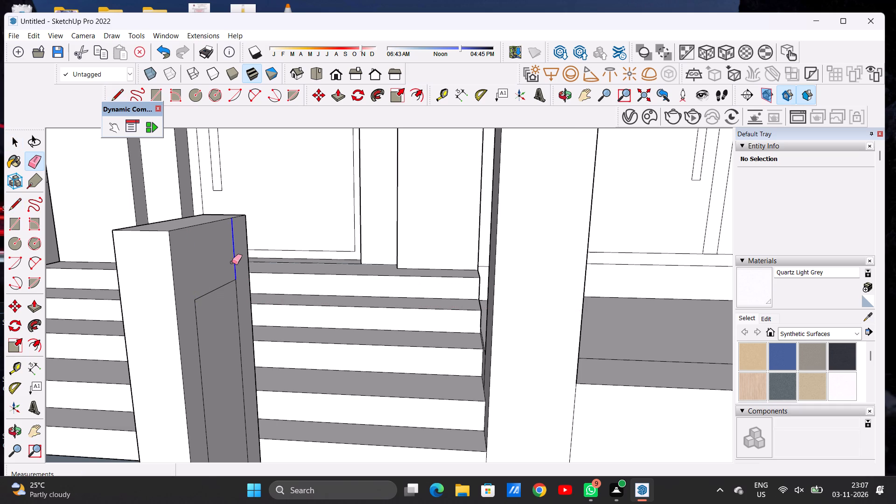
left_click_drag(232, 262, 226, 266)
key("space")
Push/Pull the narrow panel on the front wall's end face out about 6 3/8" into the entrance opening.
scroll(314, 312, "down", 1)
scroll(316, 313, "up", 1)
scroll(318, 314, "down", 18)
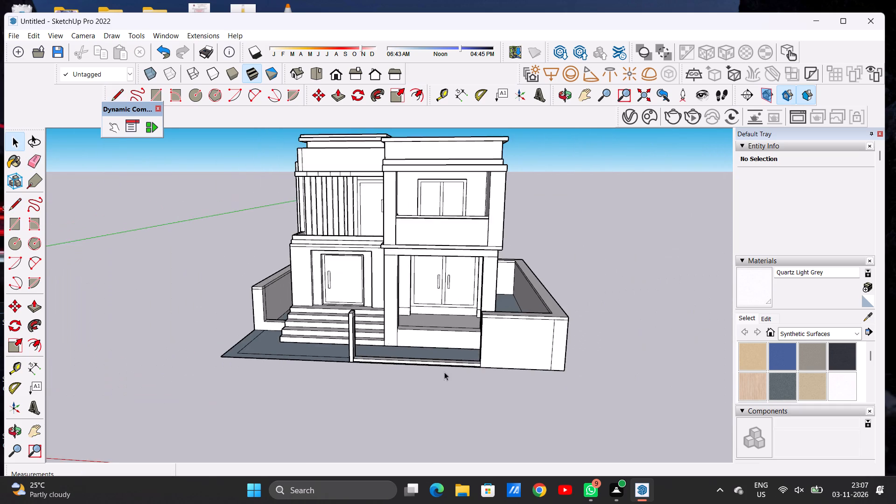
scroll(451, 376, "up", 7)
key("o")
left_click_drag(435, 374, 525, 374)
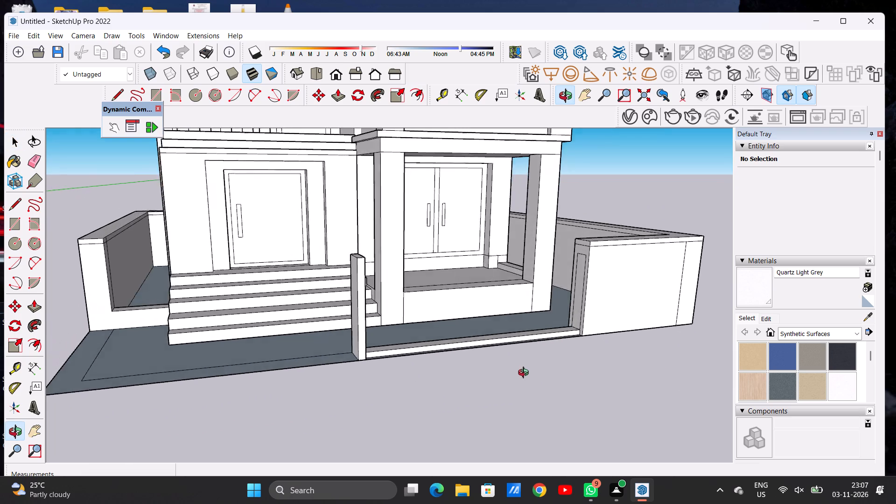
left_click_drag(525, 374, 496, 389)
scroll(568, 346, "up", 10)
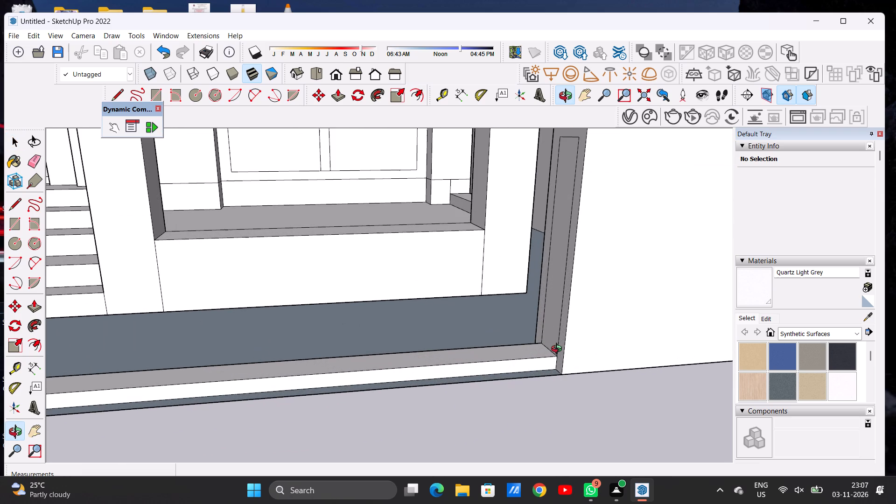
key("p")
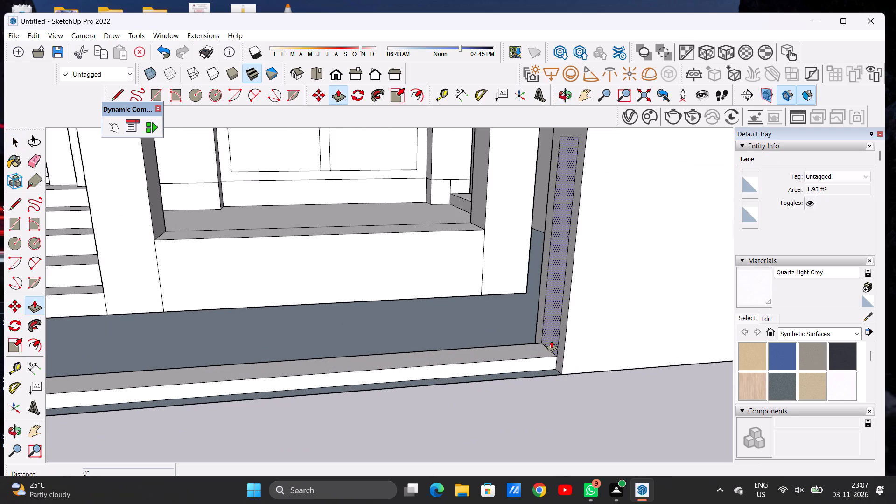
left_click(551, 341)
left_click(539, 344)
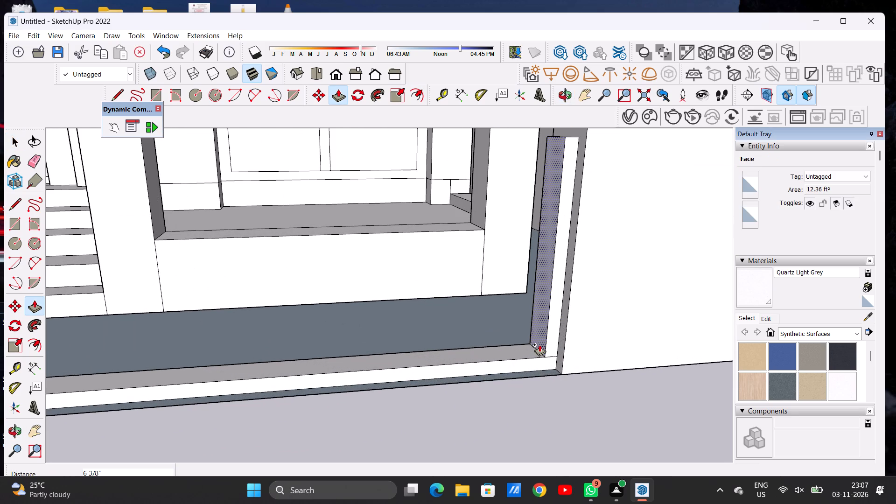
Push/Pull the narrow panel on the post's inner face out into the entrance opening, forming a jamb above the kerb.
scroll(548, 350, "down", 11)
key("o")
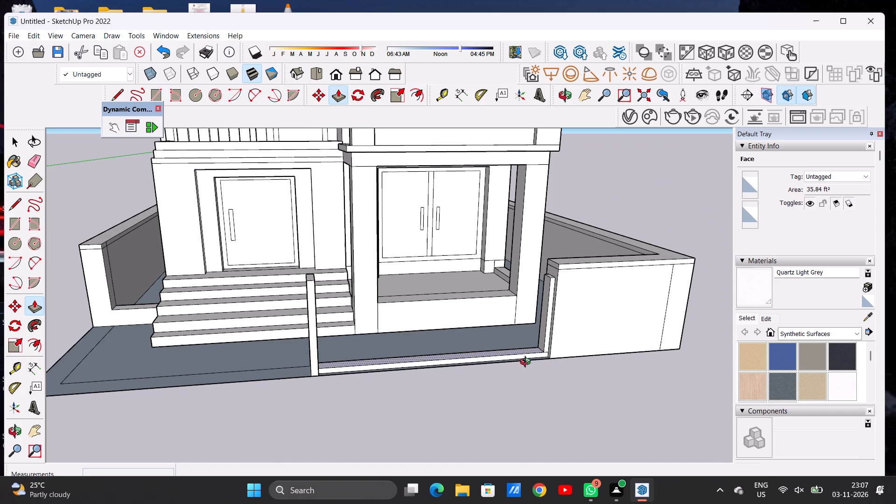
left_click_drag(517, 364, 425, 358)
scroll(243, 353, "up", 5)
scroll(243, 353, "down", 1)
scroll(243, 353, "up", 8)
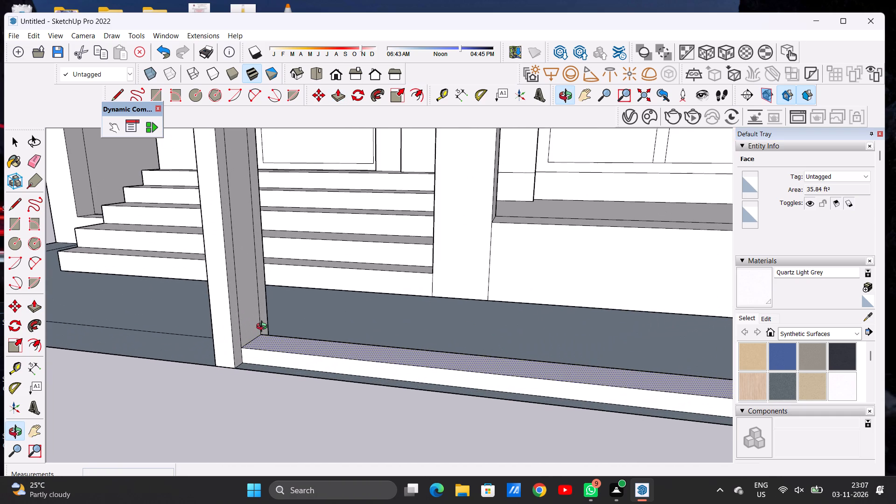
key("p")
left_click(248, 326)
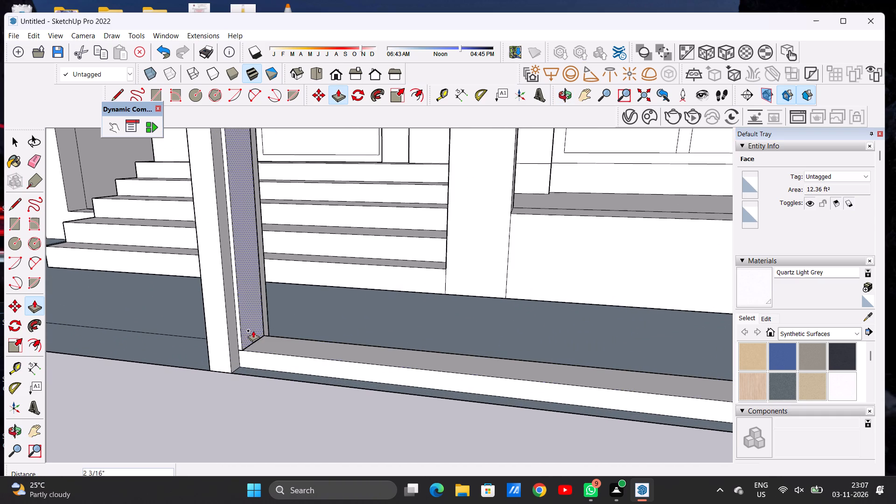
left_click(260, 335)
key("space")
Examine the entrance opening's jambs and kerb from the front and both sides.
scroll(325, 348, "down", 8)
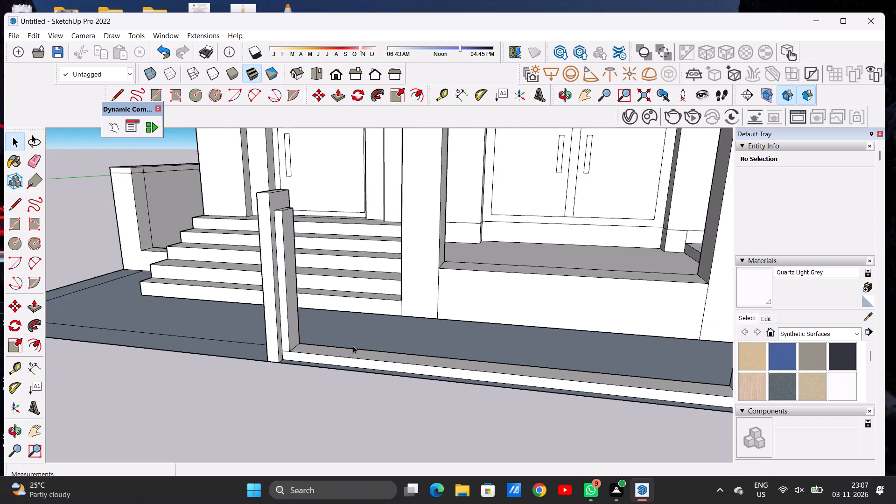
scroll(353, 346, "down", 6)
key("o")
left_click_drag(387, 357, 443, 336)
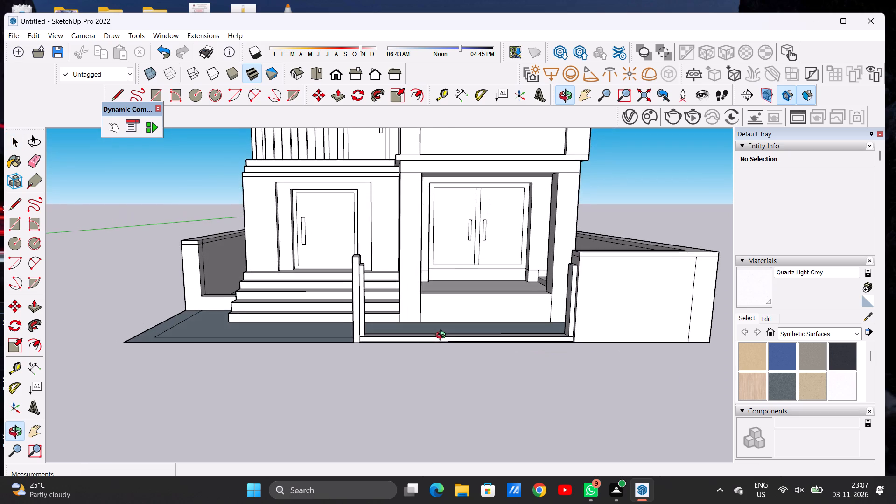
left_click_drag(443, 336, 434, 361)
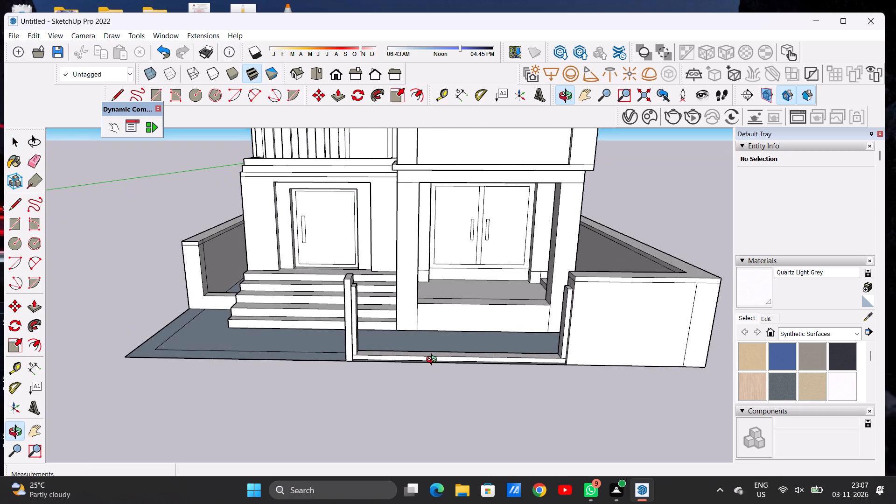
scroll(560, 361, "up", 5)
left_click_drag(552, 363, 475, 357)
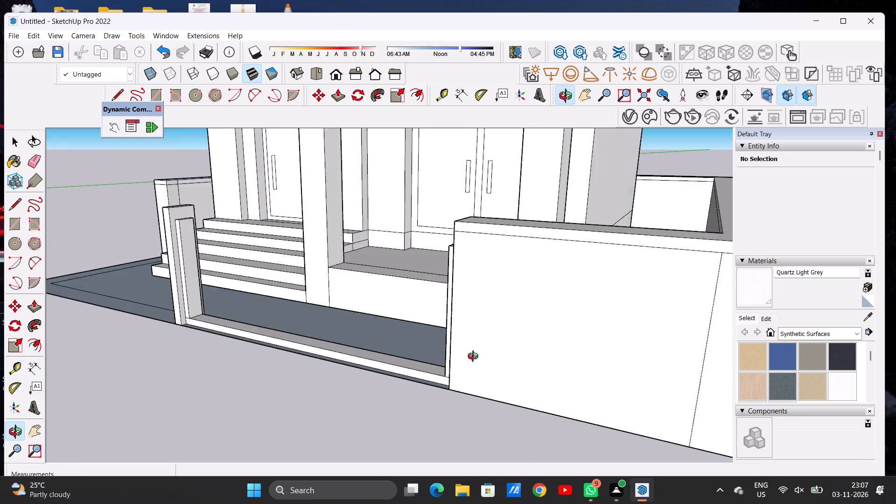
left_click_drag(475, 357, 512, 349)
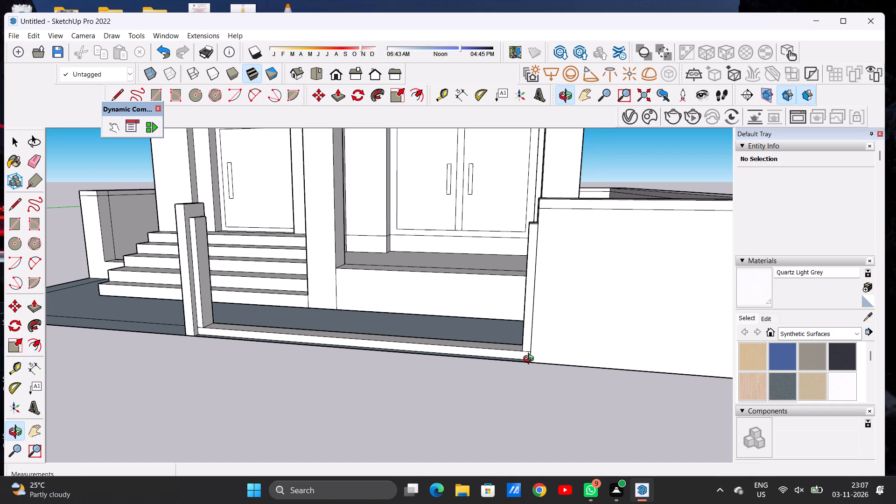
scroll(530, 362, "down", 2)
scroll(532, 362, "up", 1)
scroll(534, 362, "down", 2)
left_click_drag(378, 364, 425, 366)
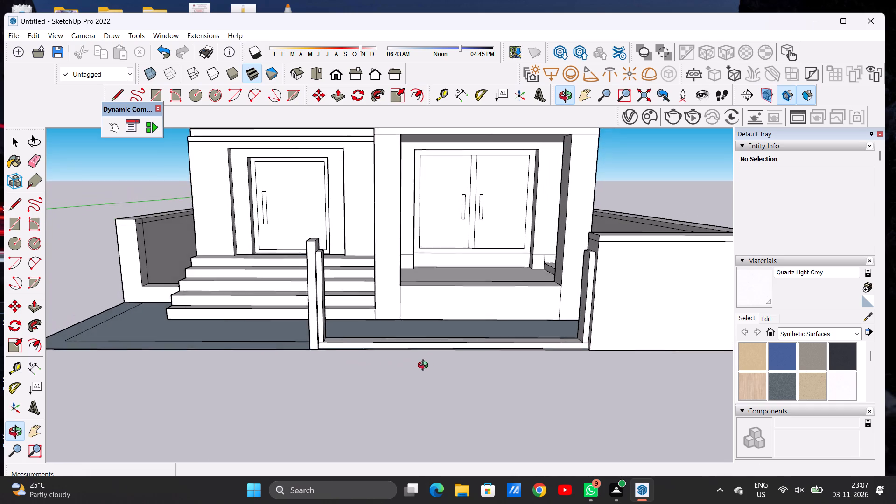
left_click_drag(425, 366, 417, 372)
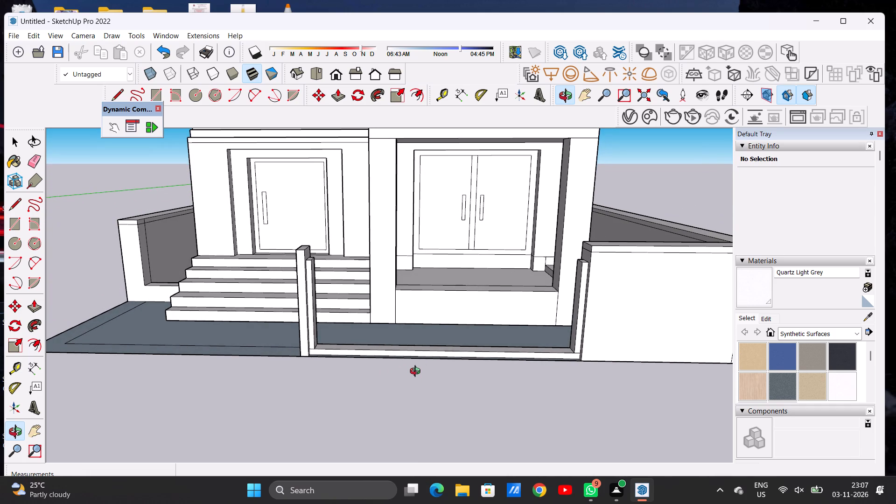
Draw a line about 1' 5 5/16" long across the post-side jamb's inner face, slightly below its top.
left_click_drag(413, 372, 392, 372)
left_click_drag(355, 376, 303, 389)
scroll(245, 281, "up", 12)
key("l")
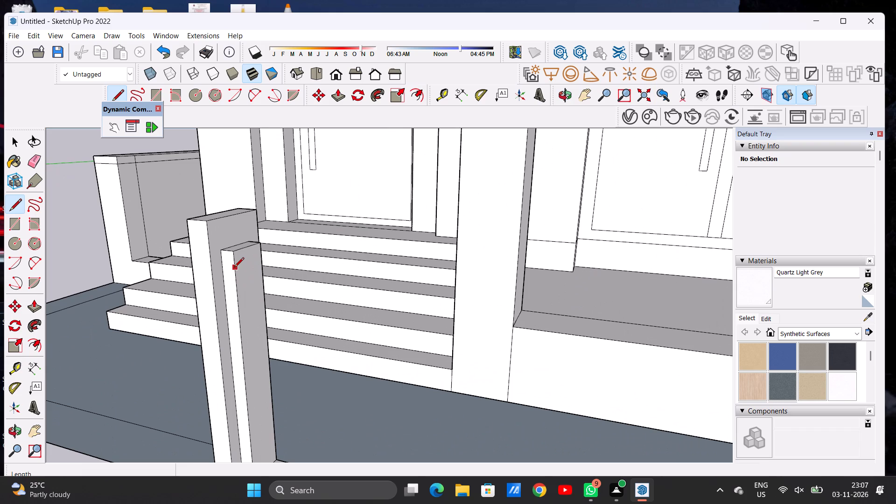
left_click(234, 268)
left_click(261, 258)
Push/Pull the small face at the jamb's top about 24' 4 7/16" across the opening to the opposite jamb as a top rail.
key("p")
left_click(245, 252)
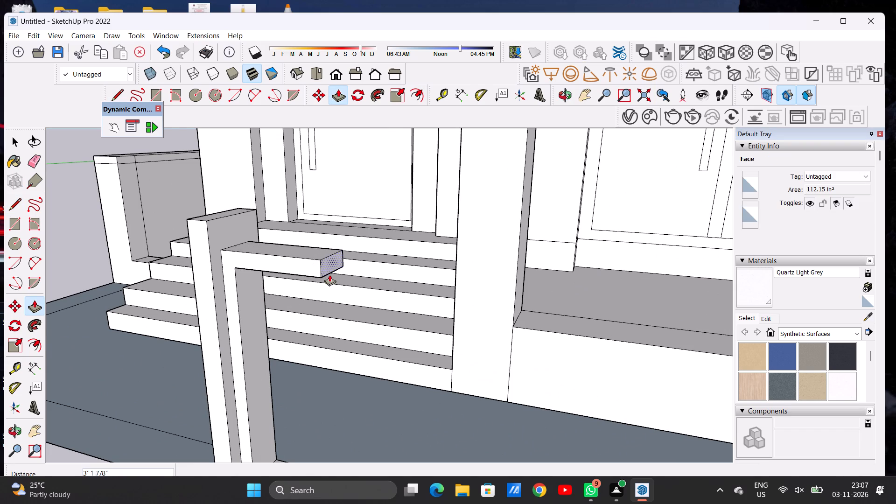
scroll(329, 274, "down", 14)
scroll(540, 299, "up", 5)
scroll(540, 299, "down", 1)
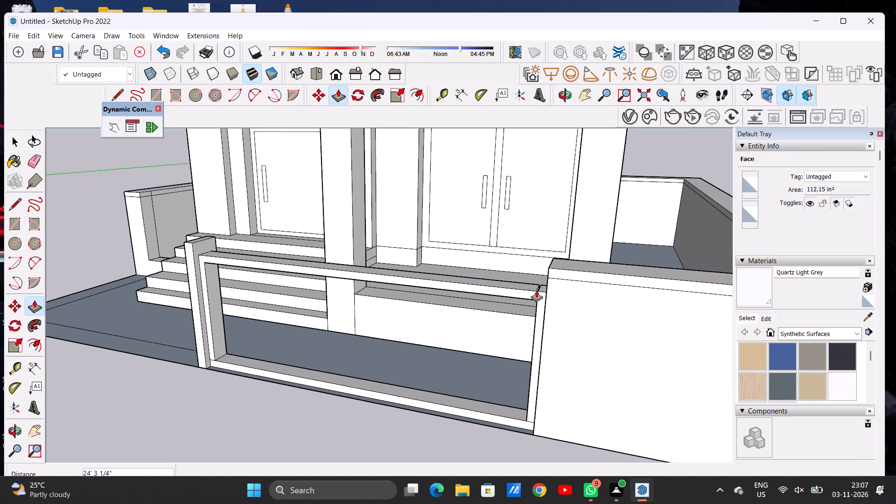
scroll(536, 290, "up", 14)
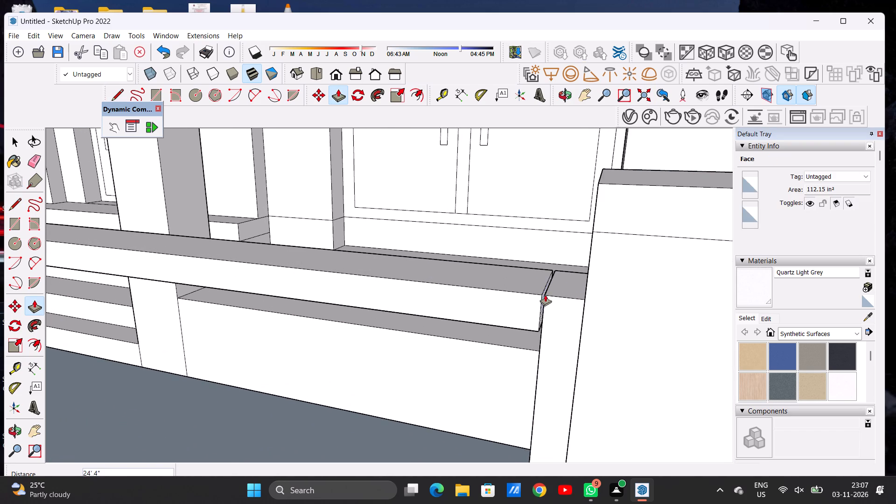
left_click(554, 271)
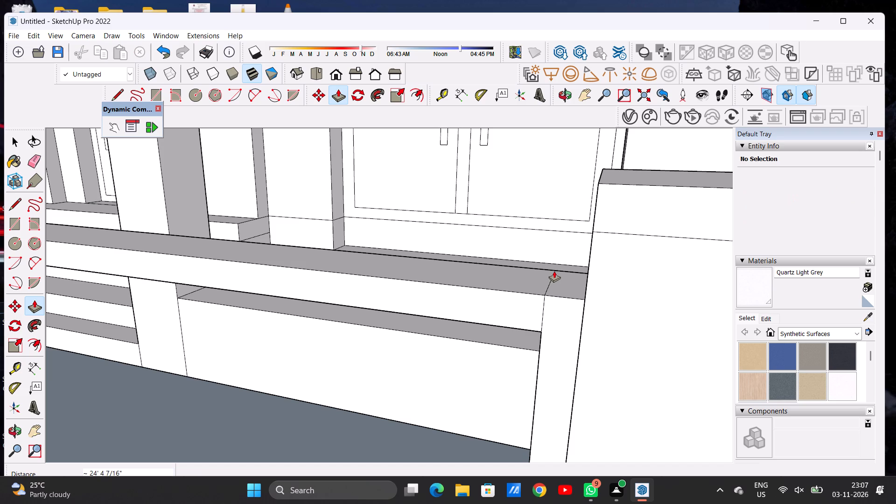
key("space")
Examine the framed entrance opening and its top rail from the front.
type("O")
scroll(562, 320, "down", 15)
scroll(550, 299, "up", 1)
scroll(548, 301, "down", 1)
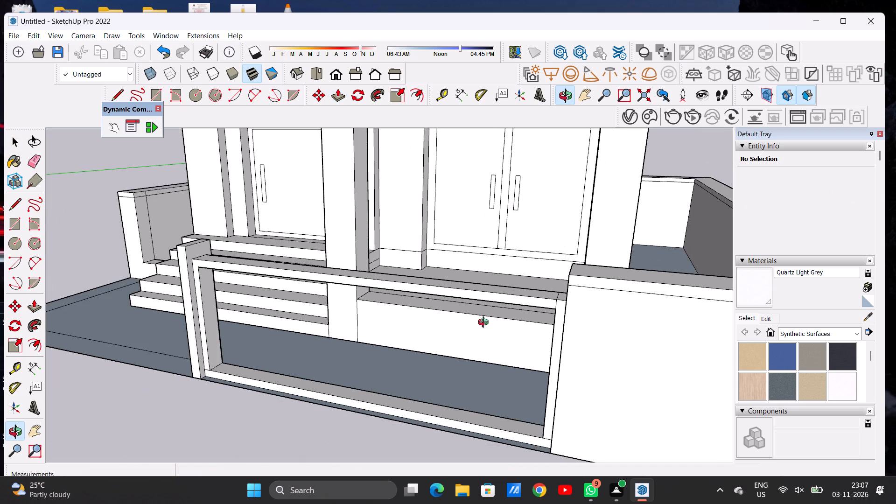
left_click_drag(476, 322, 549, 304)
scroll(498, 319, "down", 3)
scroll(494, 323, "up", 1)
scroll(493, 324, "down", 4)
left_click(573, 322)
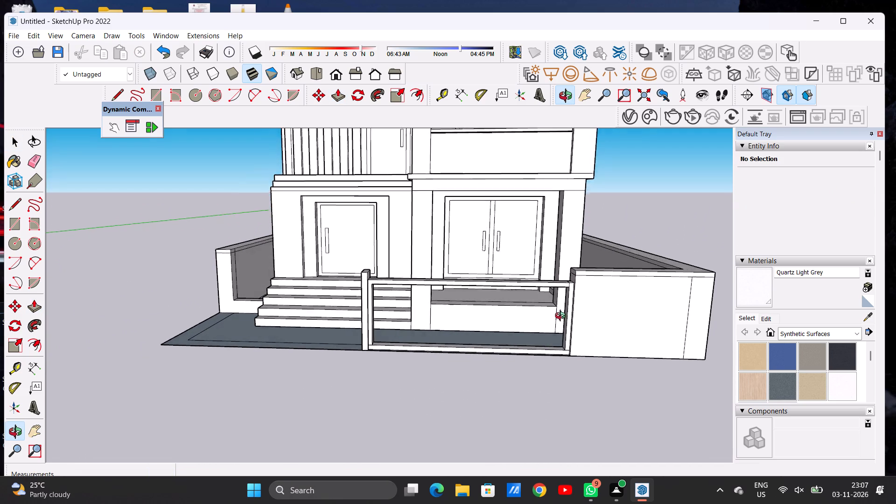
scroll(520, 339, "up", 2)
scroll(519, 339, "down", 1)
scroll(519, 339, "up", 1)
Draw two closely spaced parallel lines, each about 1' 5 5/16" long, across the kerb's top nearer the post.
left_click_drag(445, 336, 446, 388)
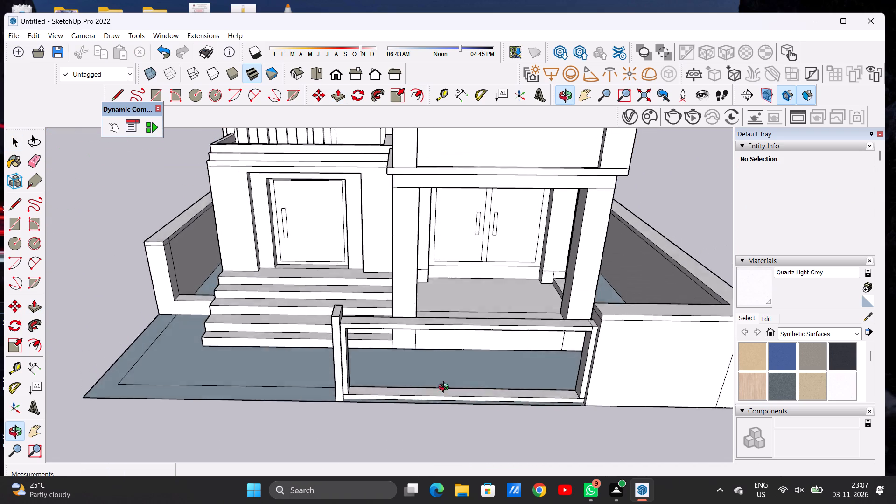
left_click_drag(446, 388, 449, 404)
scroll(410, 353, "down", 4)
scroll(413, 390, "up", 5)
left_click_drag(423, 383, 424, 400)
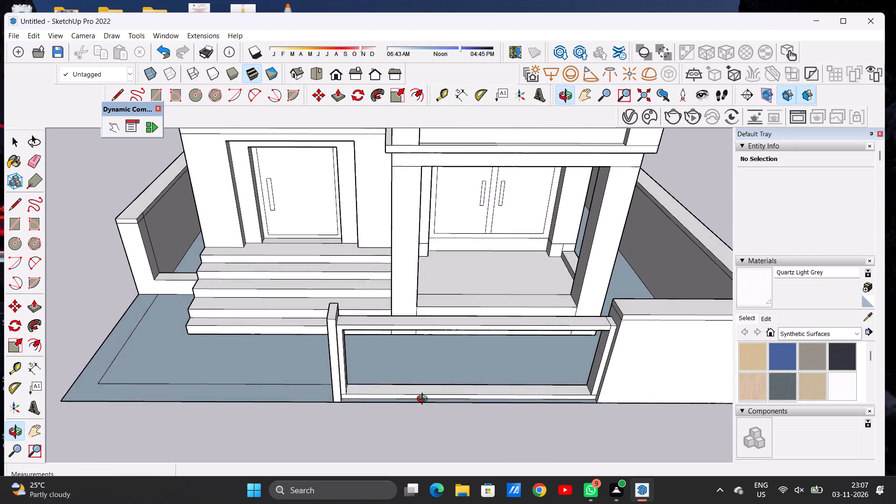
left_click_drag(424, 400, 423, 413)
key("l")
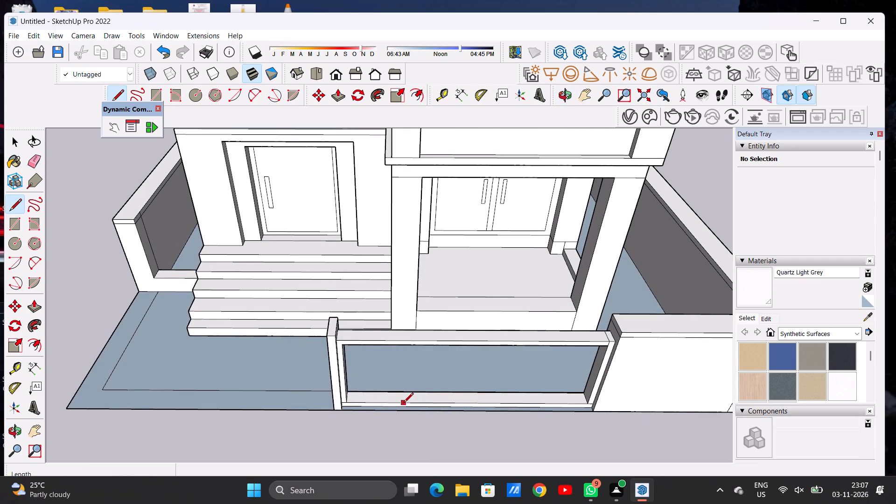
left_click(404, 403)
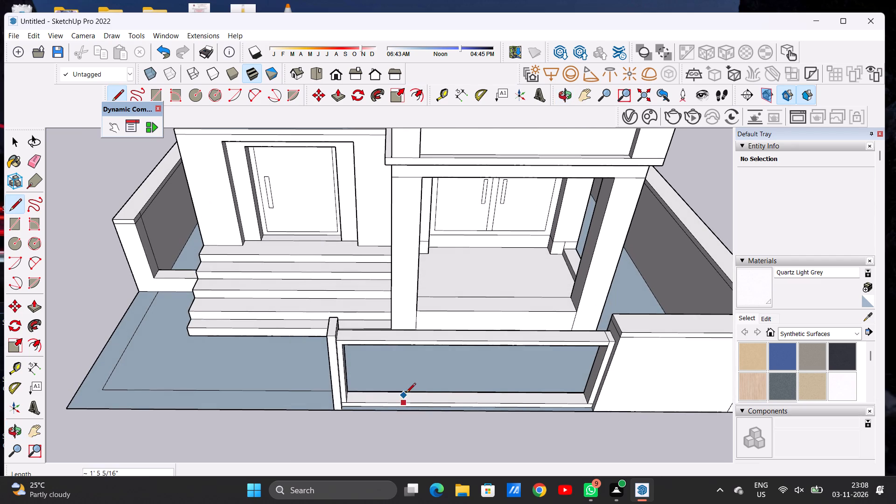
left_click(406, 391)
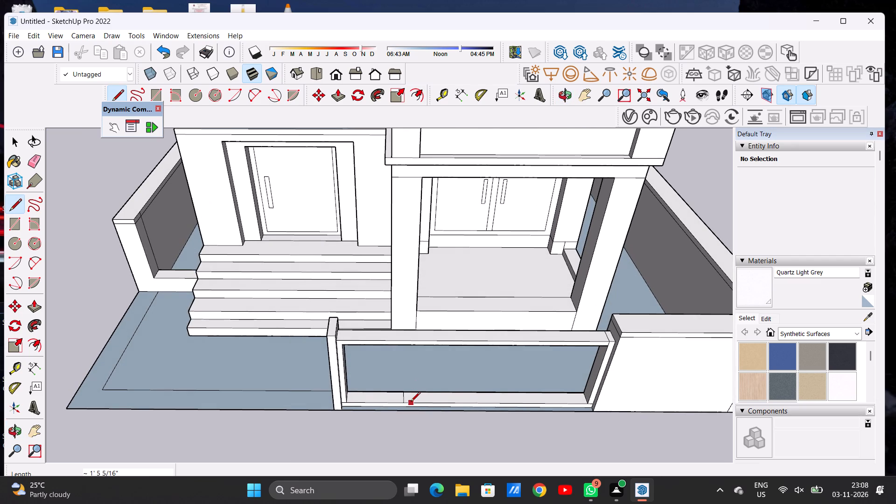
left_click(415, 402)
left_click(415, 393)
key("space")
Draw a third line, about 1' 5 5/16" long, across the kerb's top midway between the two parallel lines.
scroll(409, 401, "up", 1)
scroll(409, 401, "down", 1)
scroll(409, 401, "up", 4)
key("l")
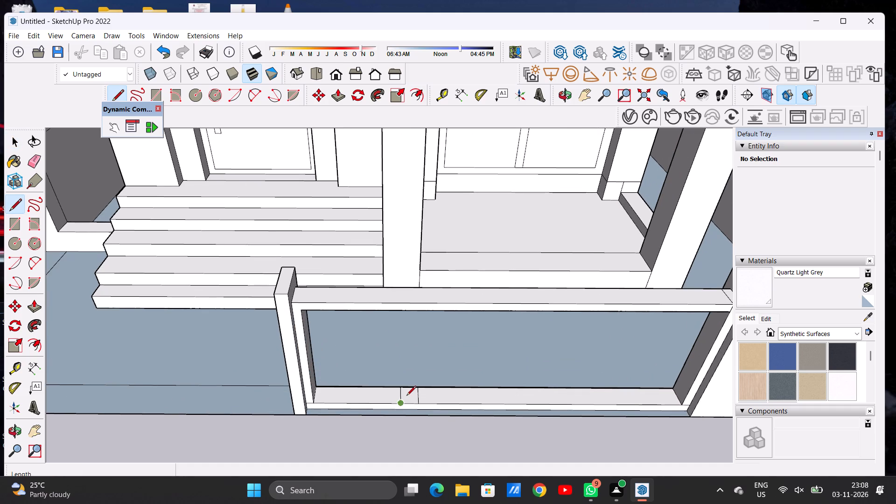
left_click(411, 405)
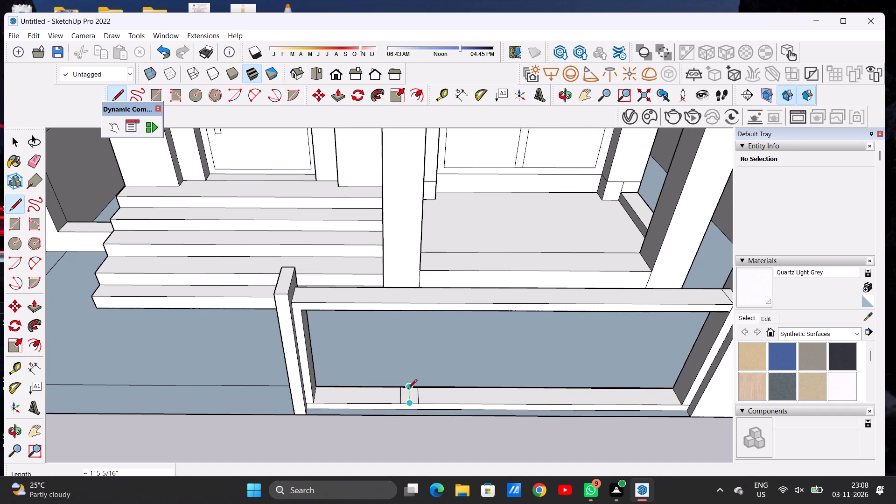
left_click(407, 390)
key("space")
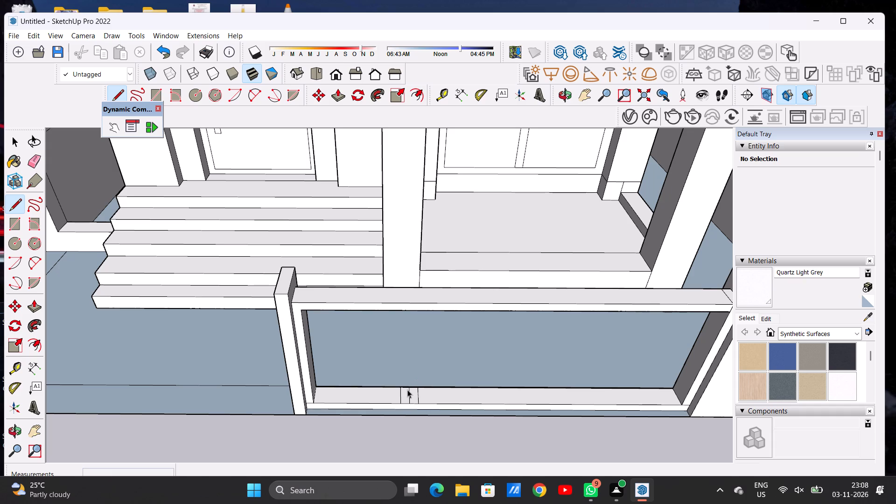
Push/Pull both narrow strips on the kerb up about 8' 3/8" to the top rail's underside, forming an upright.
key("p")
left_click(412, 394)
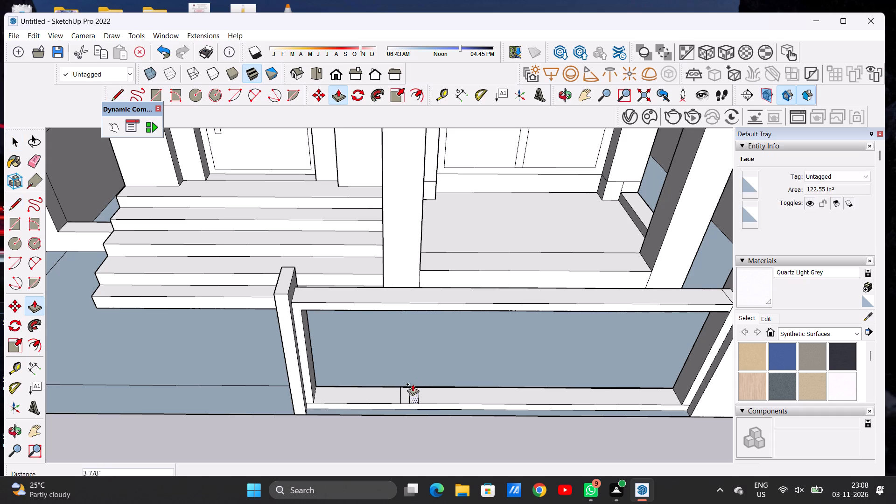
left_click(301, 314)
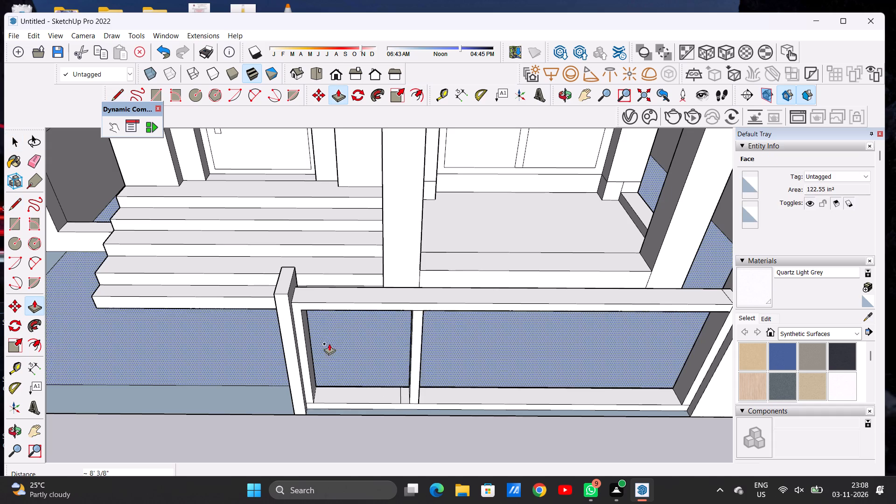
left_click(407, 399)
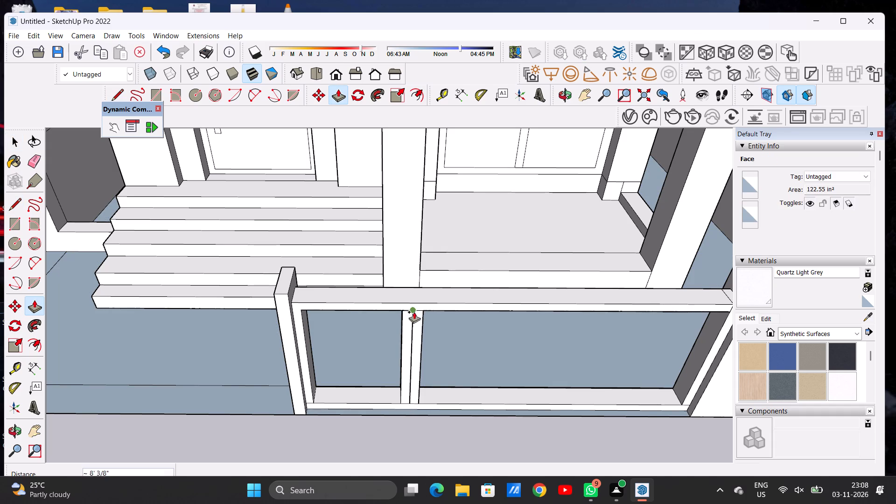
left_click(307, 313)
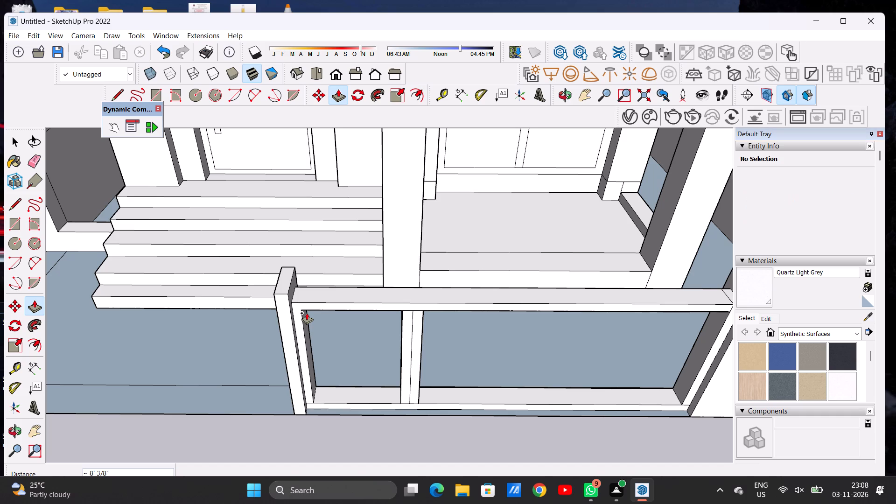
key("space")
Draw three closely spaced parallel lines, each about 1' 5 5/16" long, across the kerb's top between the existing upright and the boundary-wall jamb.
scroll(343, 379, "down", 11)
scroll(408, 389, "up", 3)
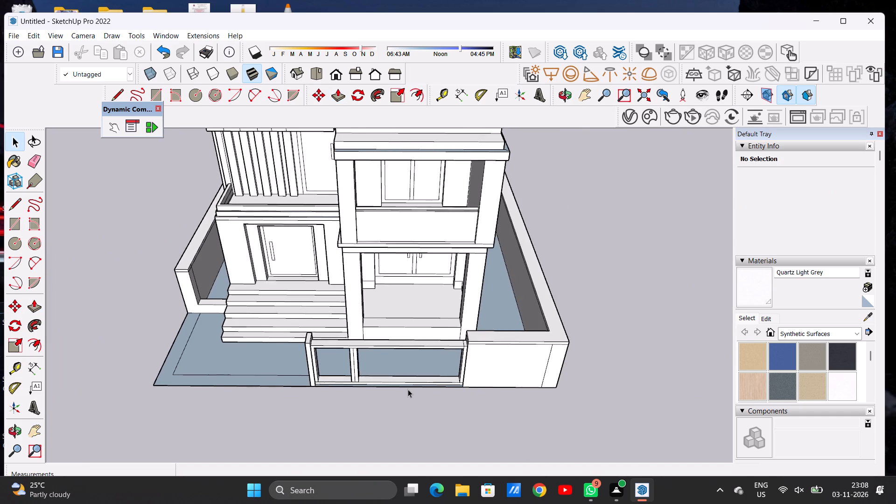
scroll(408, 389, "up", 4)
scroll(408, 388, "down", 1)
scroll(408, 388, "up", 3)
key("l")
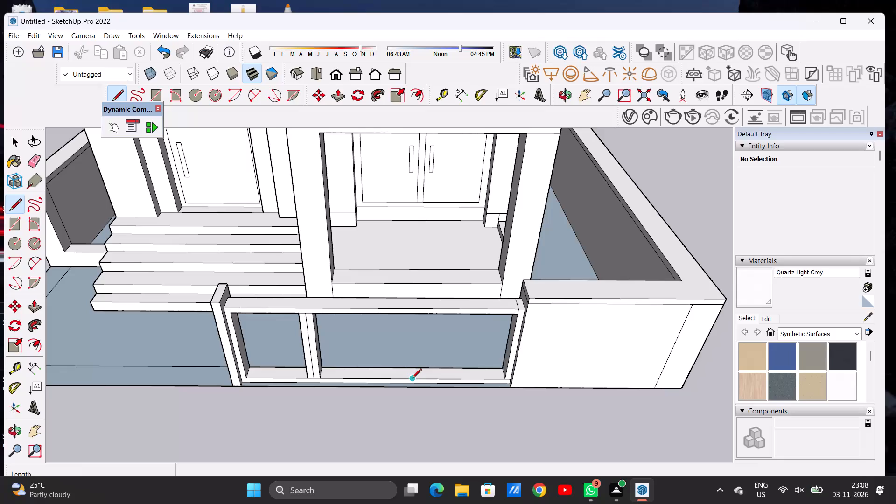
left_click(412, 379)
left_click(412, 368)
scroll(428, 381, "up", 2)
scroll(428, 381, "down", 1)
scroll(428, 381, "up", 3)
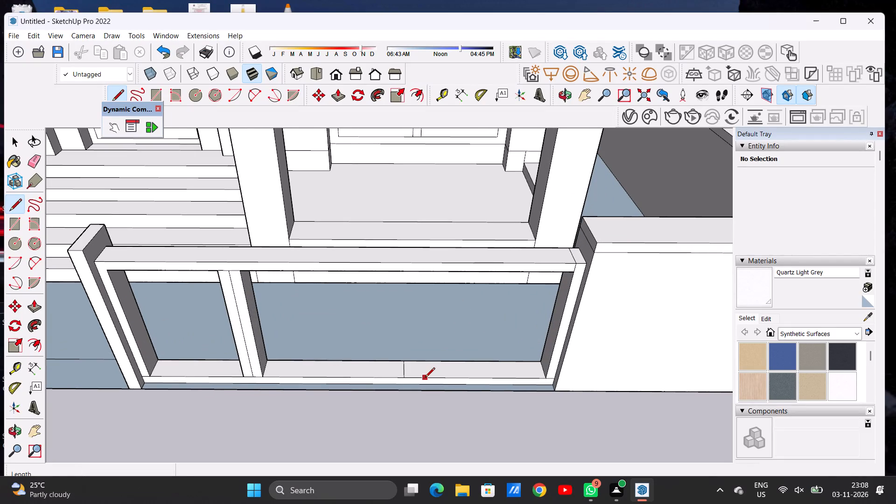
left_click(425, 378)
left_click(426, 363)
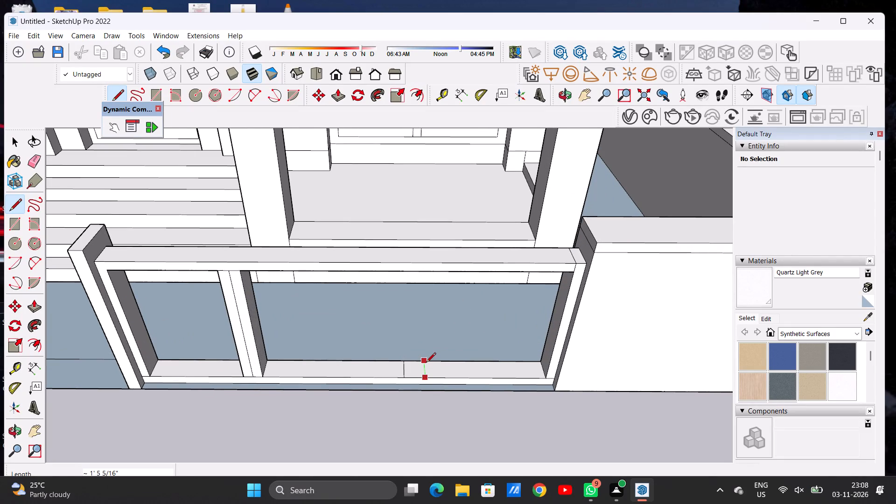
left_click(416, 378)
left_click(413, 364)
Push/Pull both new narrow strips on the kerb up about 8' 3/8" to the top rail's underside, forming a second upright.
key("space")
type("P")
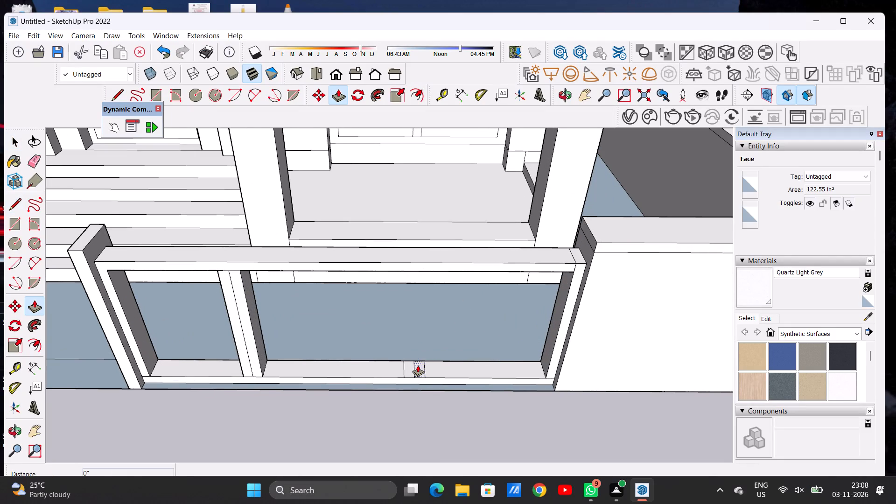
left_click(418, 365)
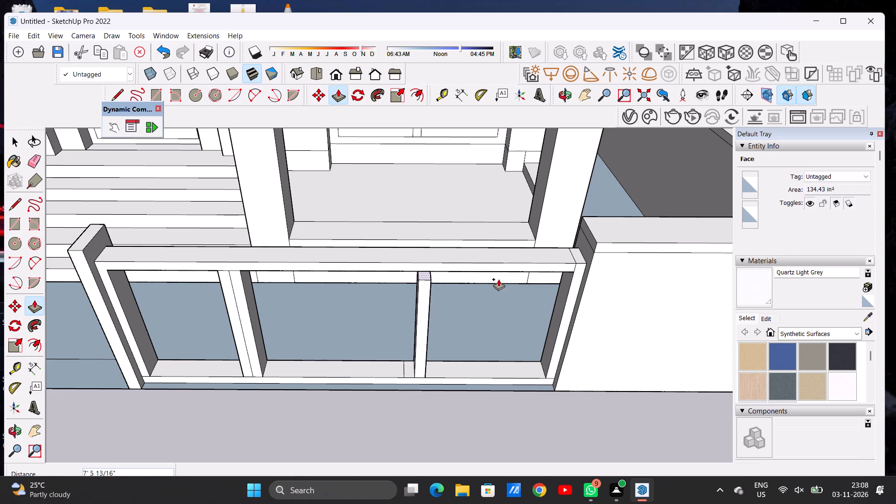
left_click(568, 274)
scroll(424, 361, "up", 7)
left_click(402, 372)
scroll(410, 322, "down", 12)
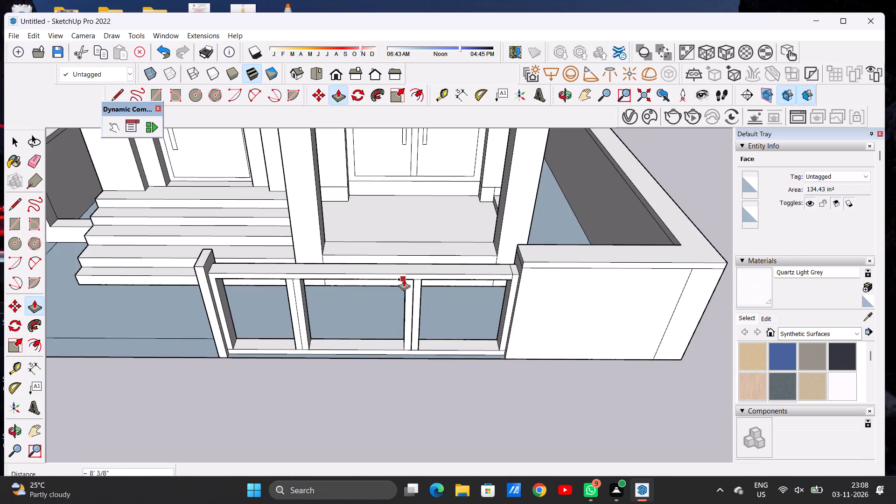
scroll(404, 279, "up", 6)
left_click(603, 284)
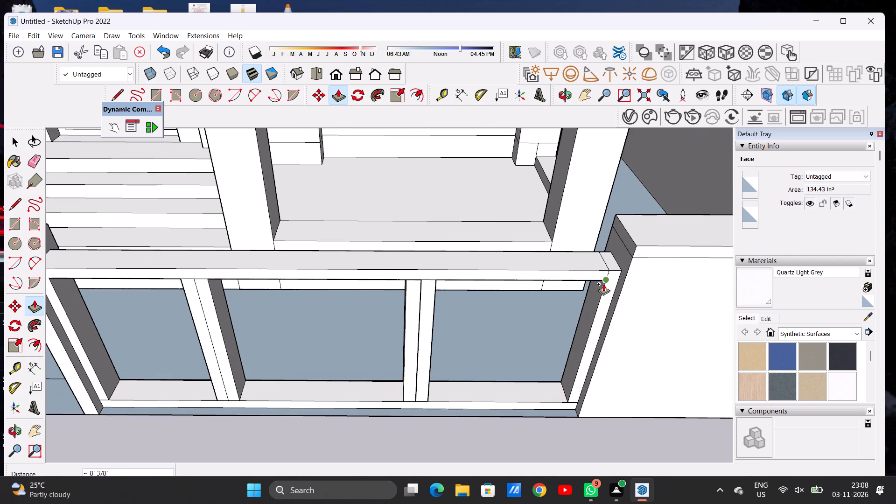
key("space")
Examine the entrance frame with both intermediate uprights against the house front.
key("o")
left_click_drag(459, 362, 501, 254)
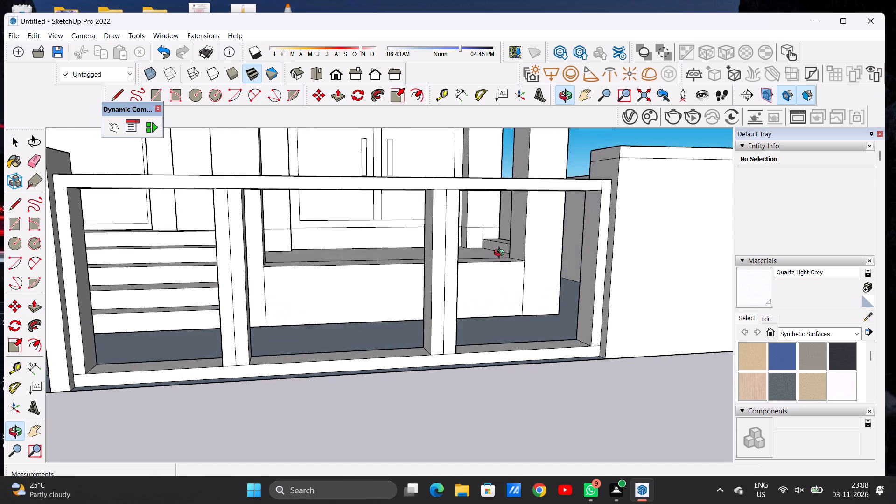
left_click_drag(501, 254, 410, 253)
scroll(541, 318, "down", 10)
scroll(573, 327, "up", 1)
scroll(573, 327, "down", 4)
scroll(573, 330, "up", 1)
scroll(573, 331, "down", 1)
left_click_drag(448, 341, 457, 342)
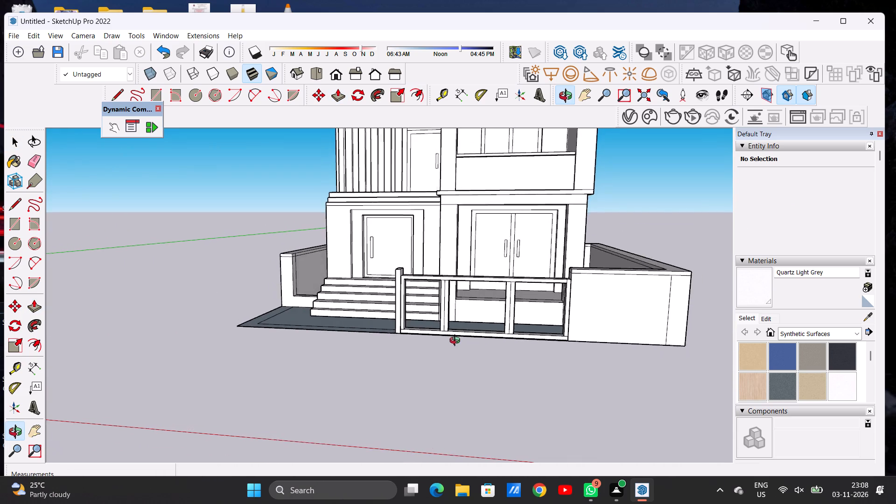
left_click_drag(457, 342, 472, 373)
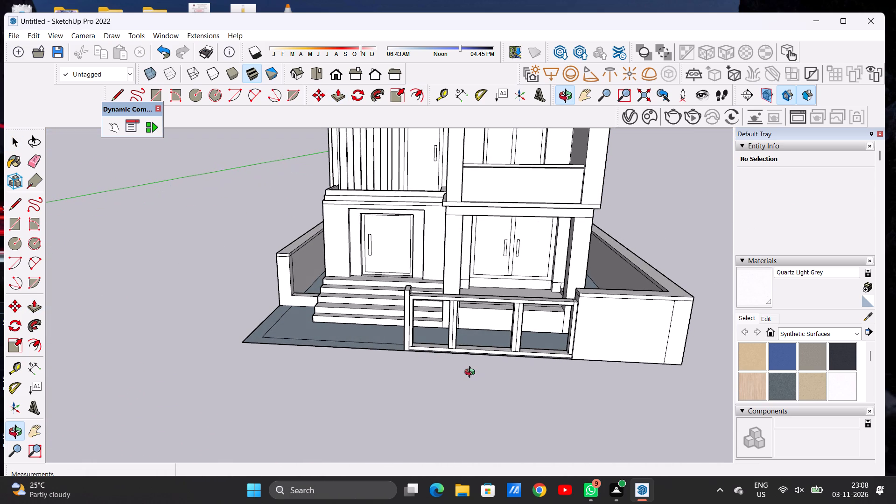
Push/Pull the top of the entrance frame's free-standing end post down flush with the top rail.
scroll(416, 297, "up", 2)
scroll(411, 291, "down", 1)
scroll(411, 291, "up", 11)
left_click_drag(414, 299, 375, 309)
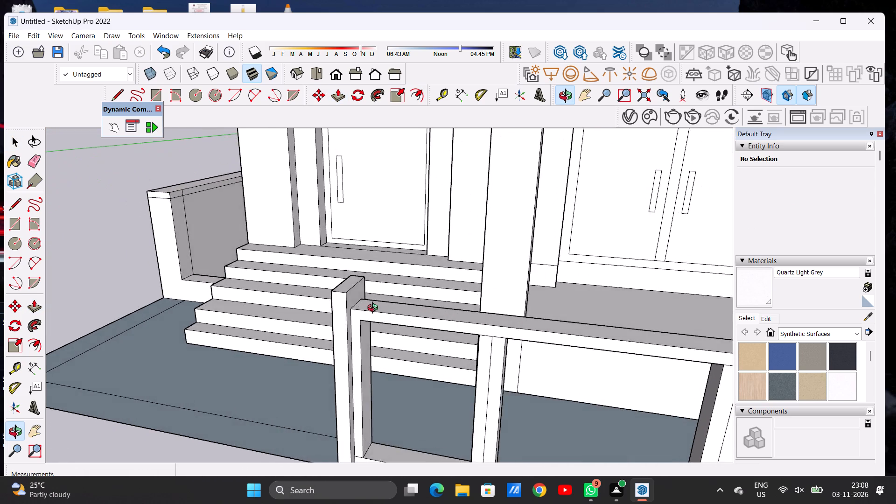
left_click_drag(375, 309, 392, 311)
scroll(387, 319, "down", 3)
scroll(377, 304, "up", 3)
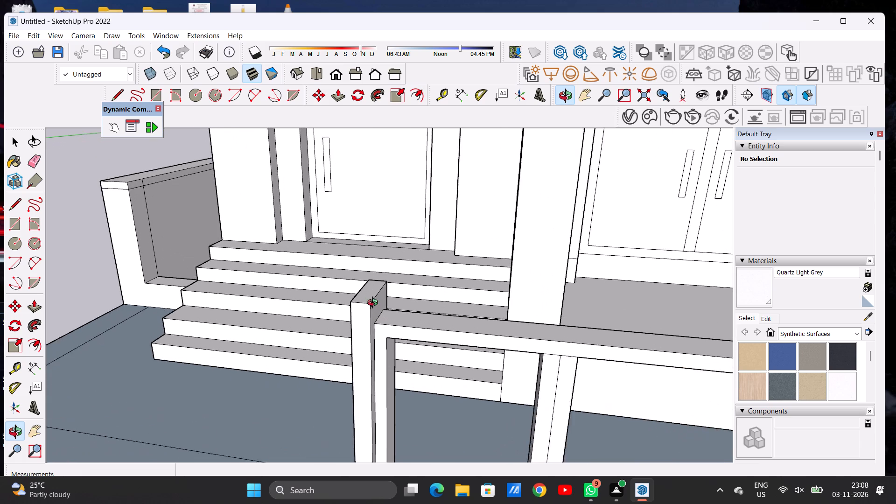
scroll(375, 304, "up", 3)
type("OP")
left_click(362, 299)
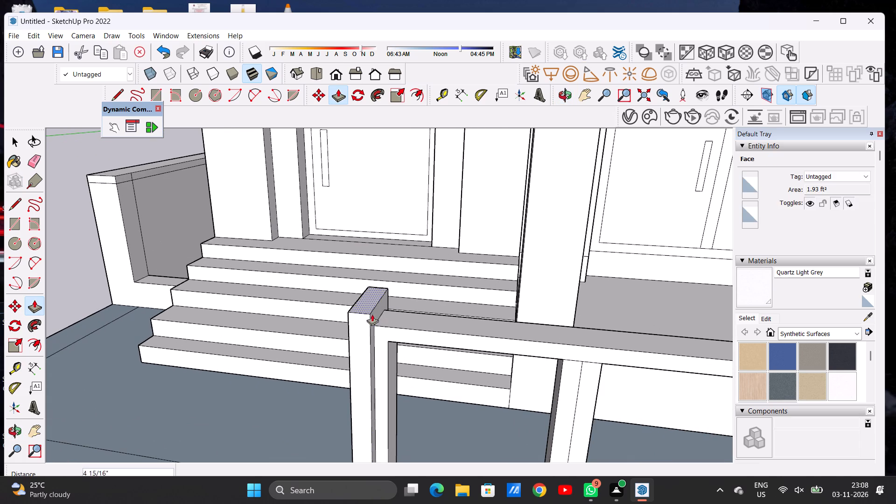
left_click(377, 325)
key("space")
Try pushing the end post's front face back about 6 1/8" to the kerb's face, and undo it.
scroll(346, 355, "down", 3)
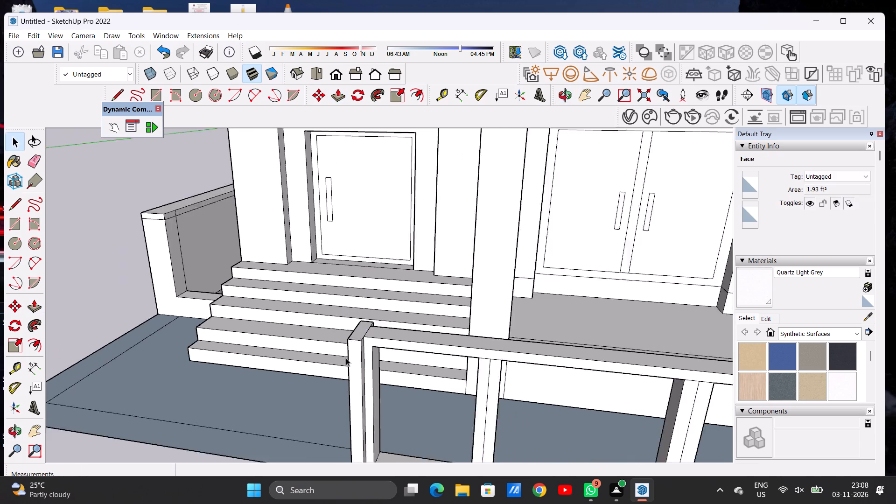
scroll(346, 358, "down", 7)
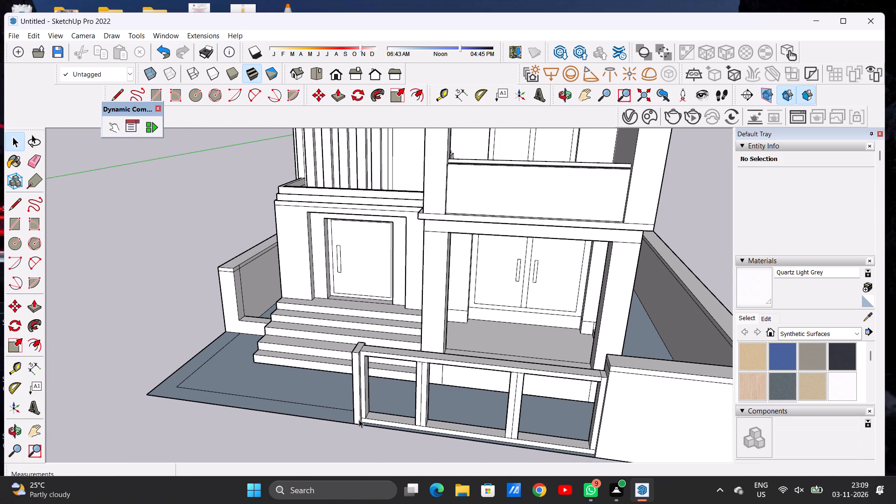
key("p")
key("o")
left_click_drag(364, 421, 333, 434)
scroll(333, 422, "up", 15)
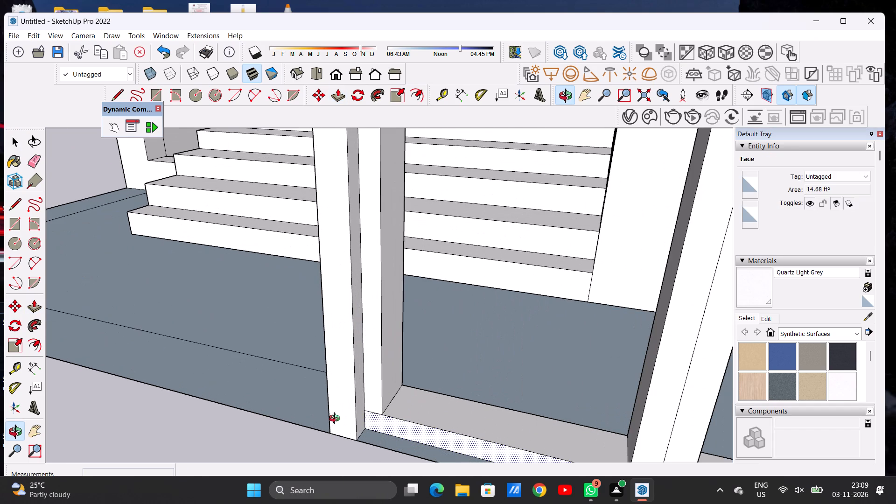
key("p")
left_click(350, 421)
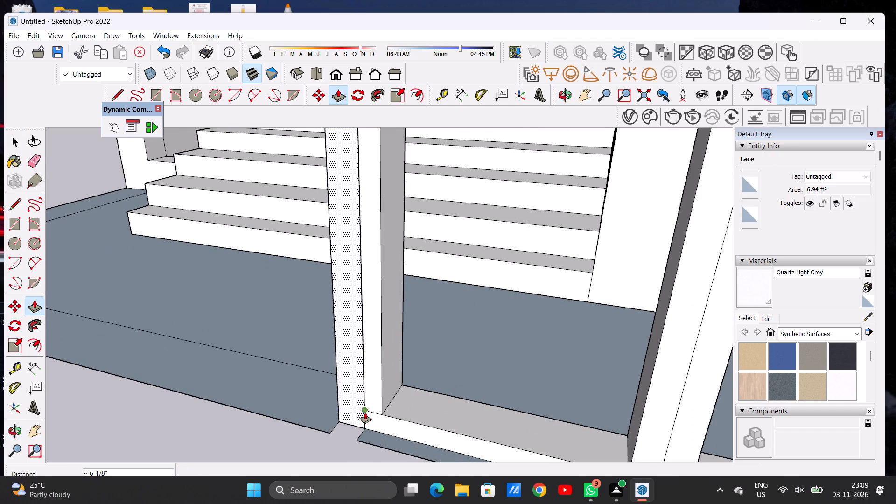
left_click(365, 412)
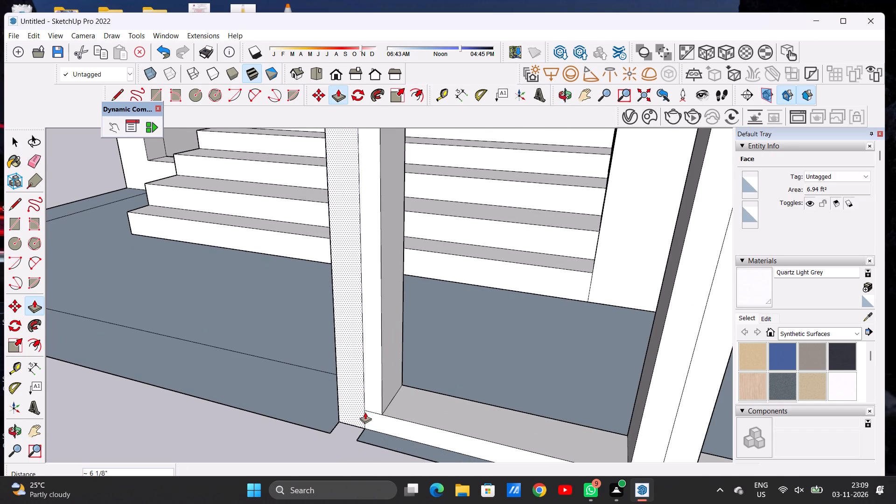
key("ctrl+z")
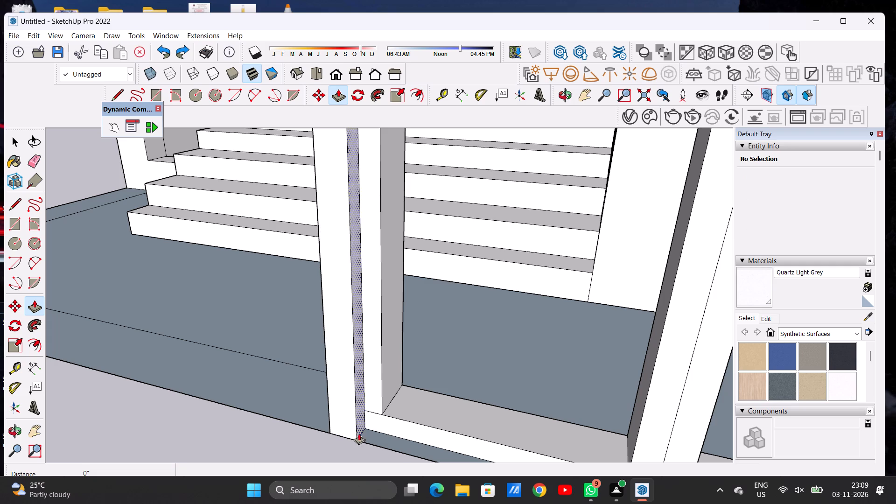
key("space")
Examine the entrance frame, end post and house front from several angles and distances.
scroll(349, 420, "down", 18)
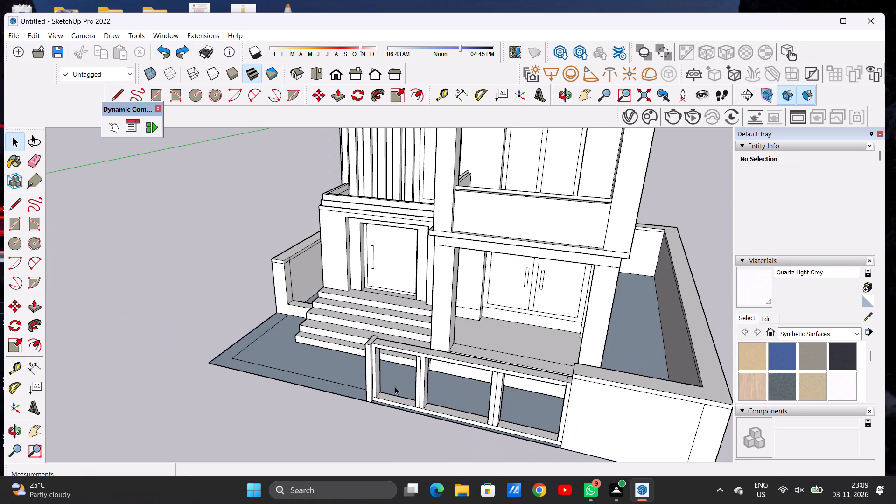
key("o")
left_click_drag(357, 413, 422, 386)
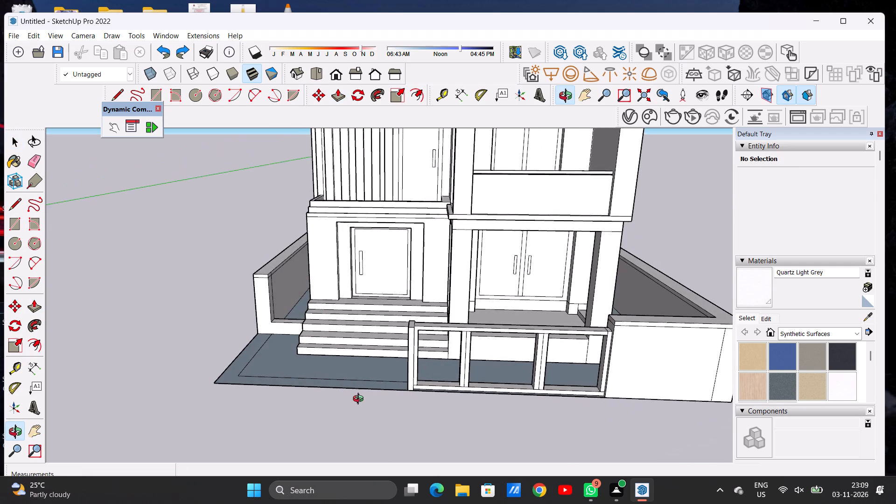
scroll(352, 402, "down", 6)
left_click_drag(423, 404, 428, 373)
scroll(393, 353, "up", 11)
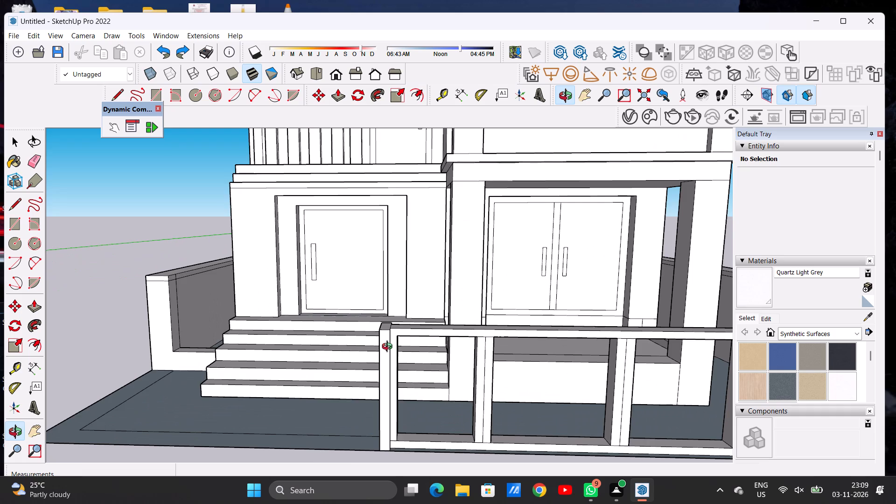
left_click_drag(389, 348, 295, 365)
left_click_drag(297, 366, 466, 364)
scroll(405, 383, "down", 4)
left_click_drag(473, 384, 414, 371)
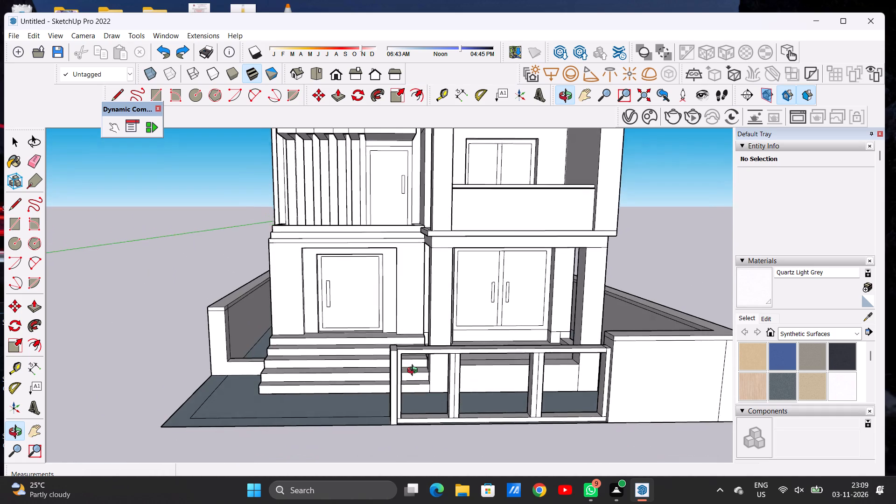
left_click_drag(414, 371, 407, 370)
left_click(405, 370)
scroll(335, 397, "down", 7)
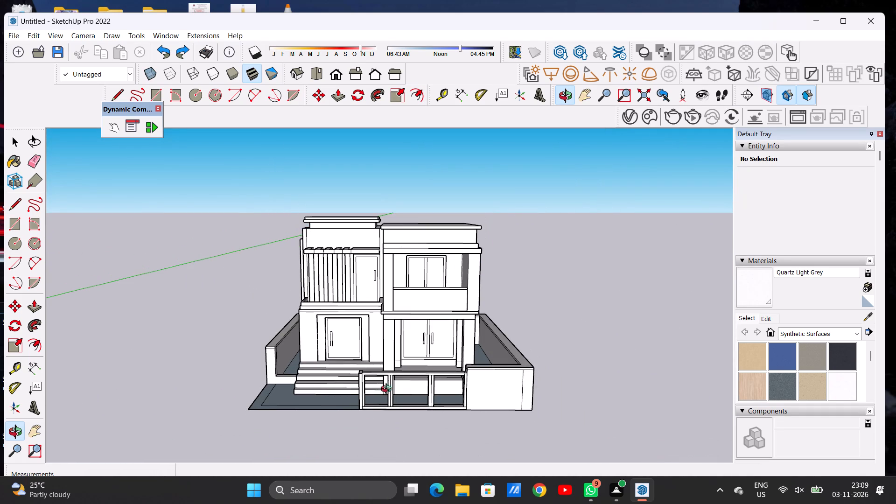
scroll(392, 413, "up", 2)
scroll(392, 413, "down", 1)
scroll(392, 413, "up", 6)
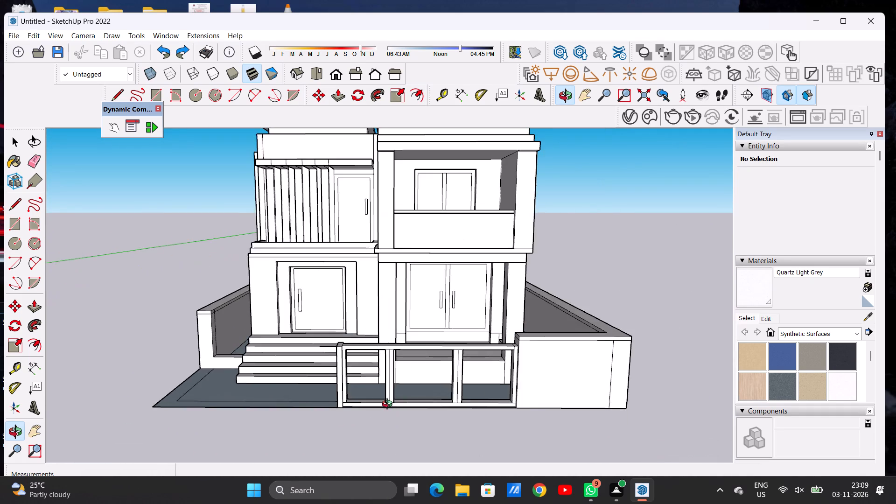
scroll(389, 405, "up", 6)
scroll(377, 384, "down", 6)
left_click_drag(381, 386, 385, 434)
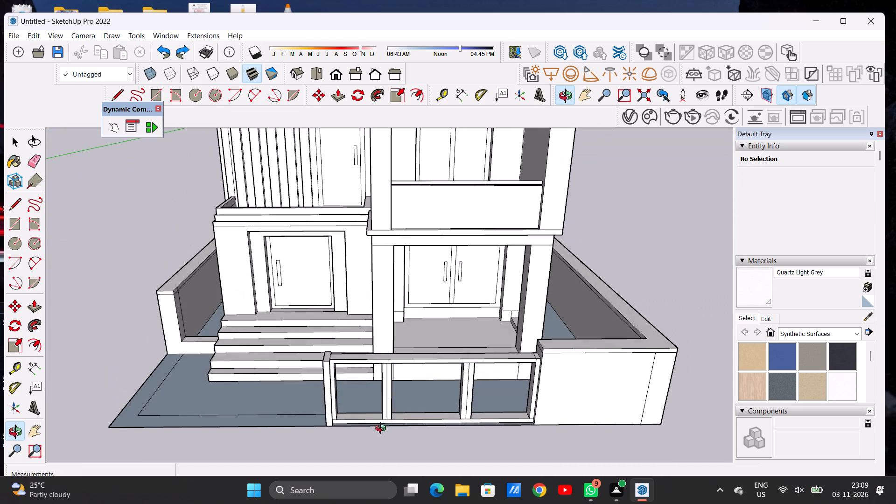
scroll(378, 364, "down", 8)
scroll(390, 392, "up", 12)
scroll(390, 376, "down", 6)
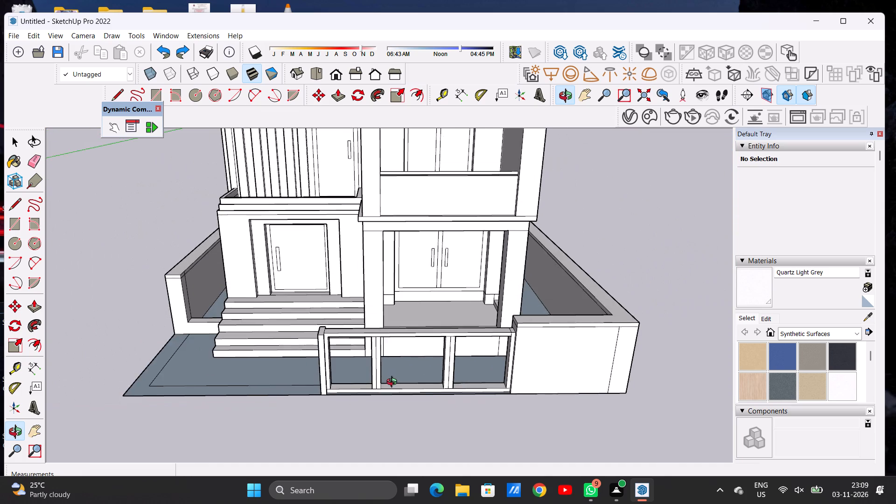
left_click_drag(393, 386, 393, 429)
Examine the uprights and the junction of the end post with the top rail from close up.
scroll(376, 408, "up", 13)
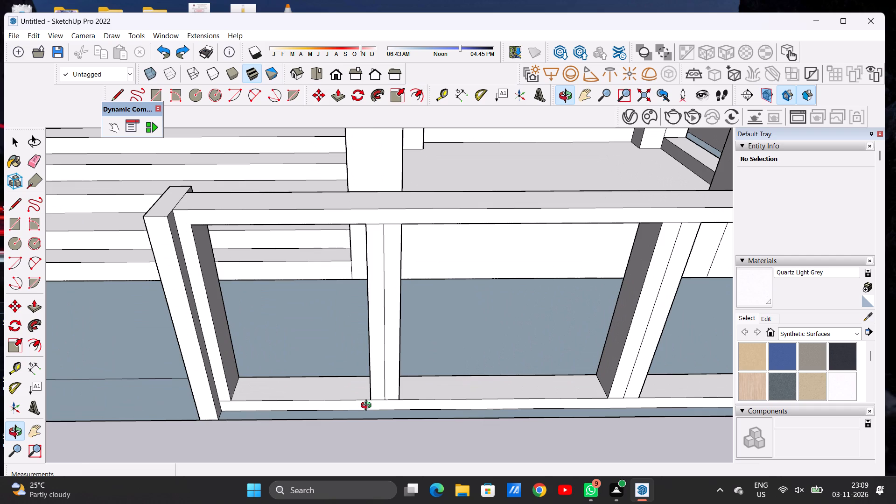
scroll(368, 406, "down", 4)
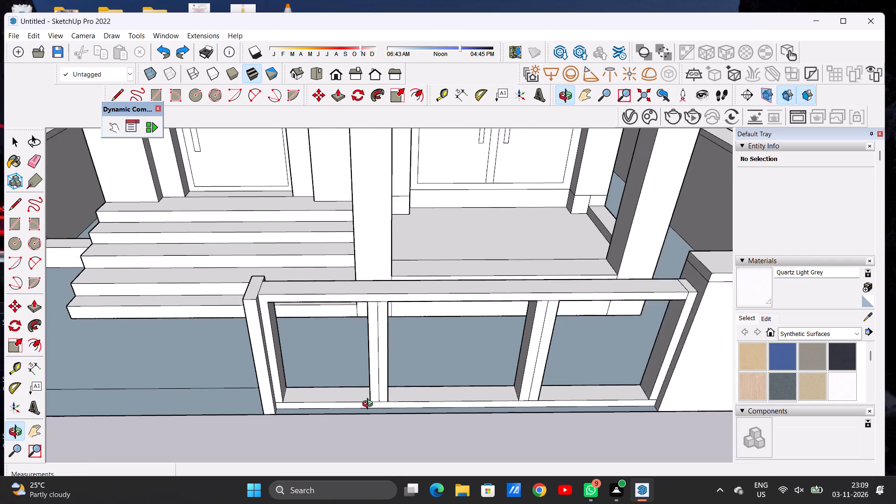
scroll(370, 405, "down", 2)
left_click_drag(387, 398, 256, 341)
left_click_drag(327, 348, 484, 351)
scroll(490, 388, "down", 4)
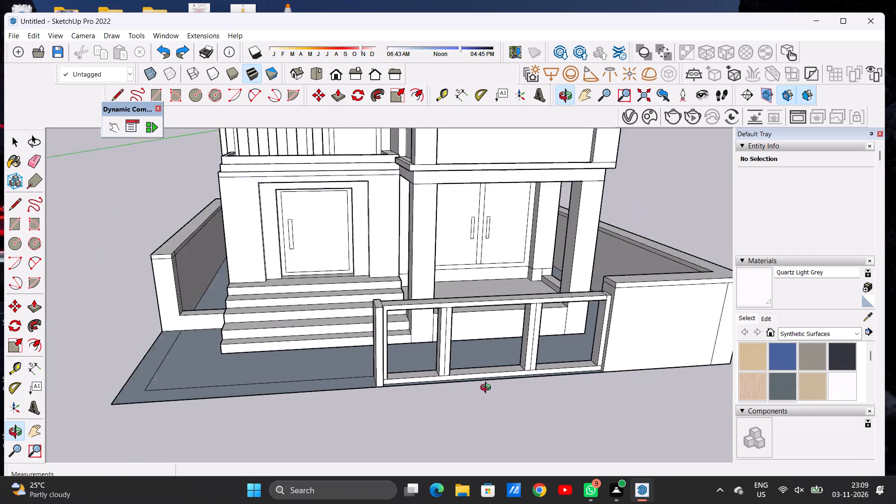
scroll(488, 389, "down", 3)
left_click_drag(428, 378, 255, 353)
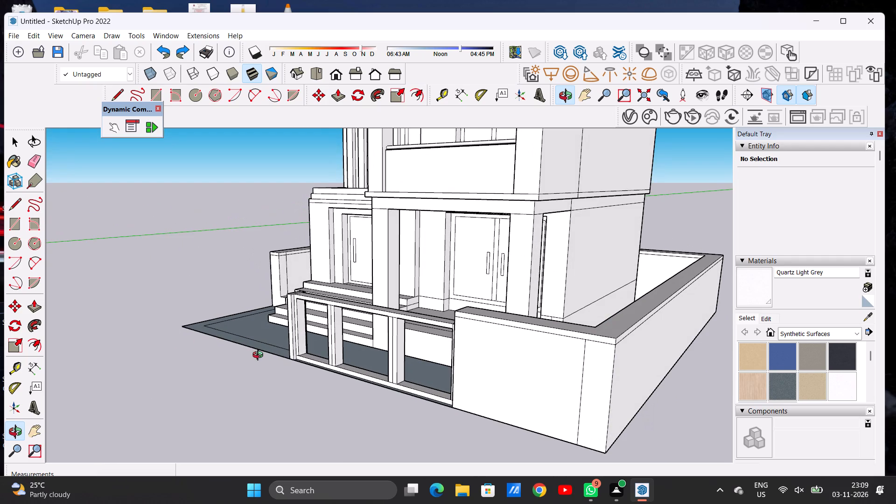
scroll(276, 304, "up", 7)
scroll(359, 312, "up", 8)
left_click_drag(377, 311, 333, 293)
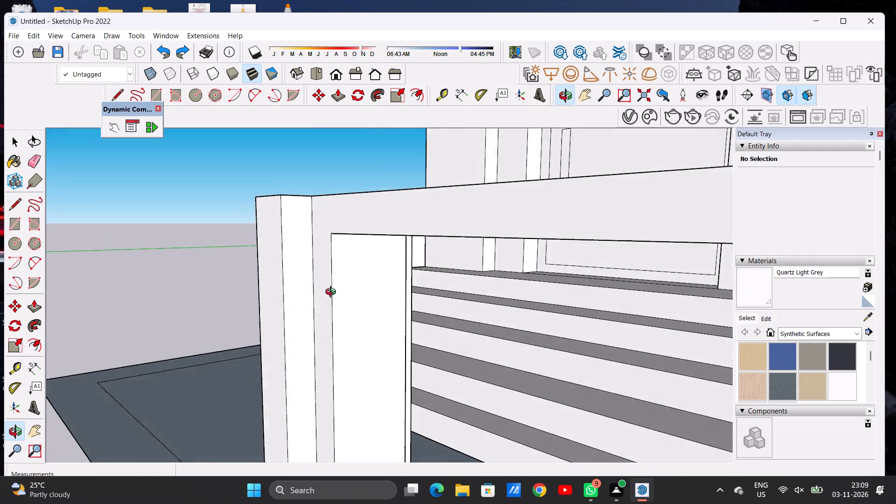
left_click_drag(333, 293, 296, 293)
scroll(377, 276, "up", 1)
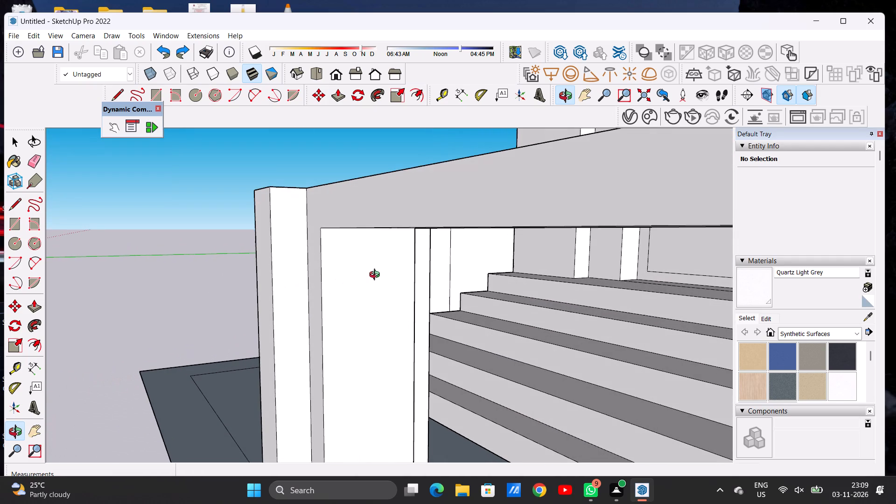
Draw a rectangle about 6 3/4" by 2 15/16" near the top of the end post's inner face.
key("r")
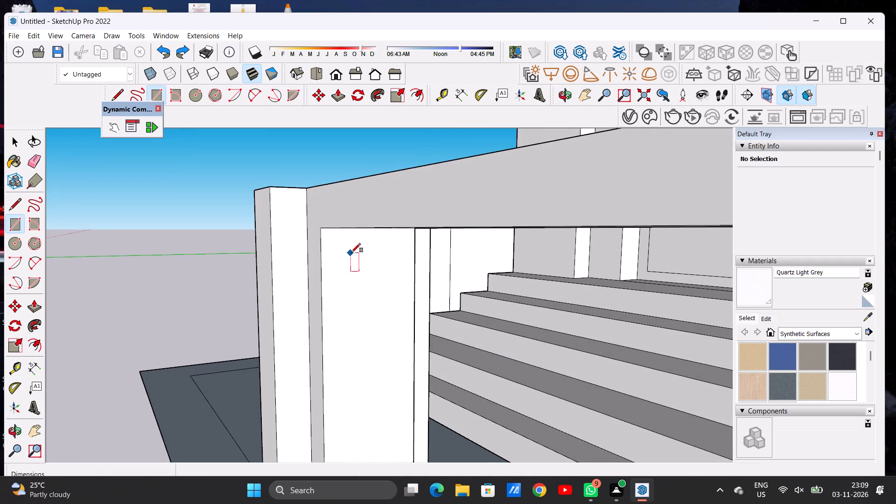
left_click(351, 252)
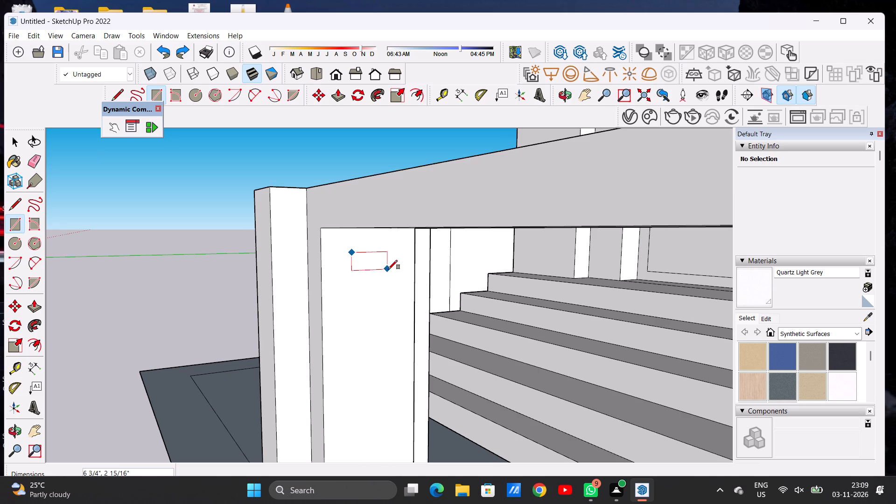
left_click(388, 269)
key("space")
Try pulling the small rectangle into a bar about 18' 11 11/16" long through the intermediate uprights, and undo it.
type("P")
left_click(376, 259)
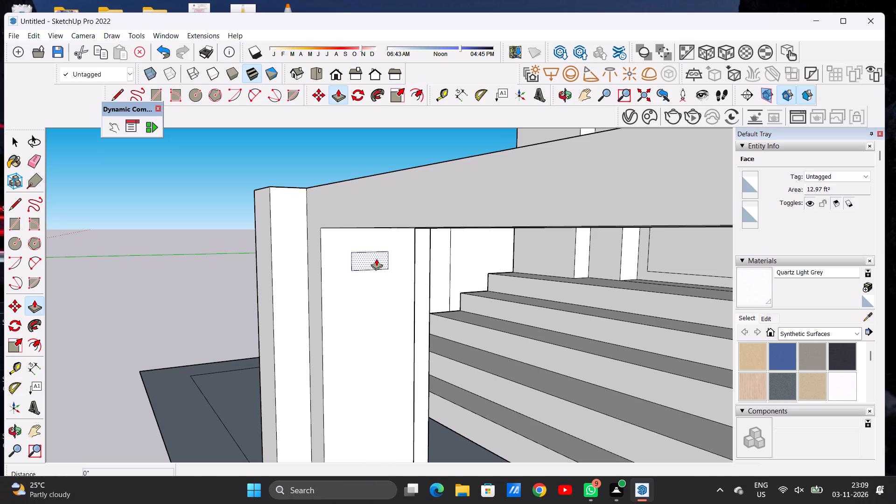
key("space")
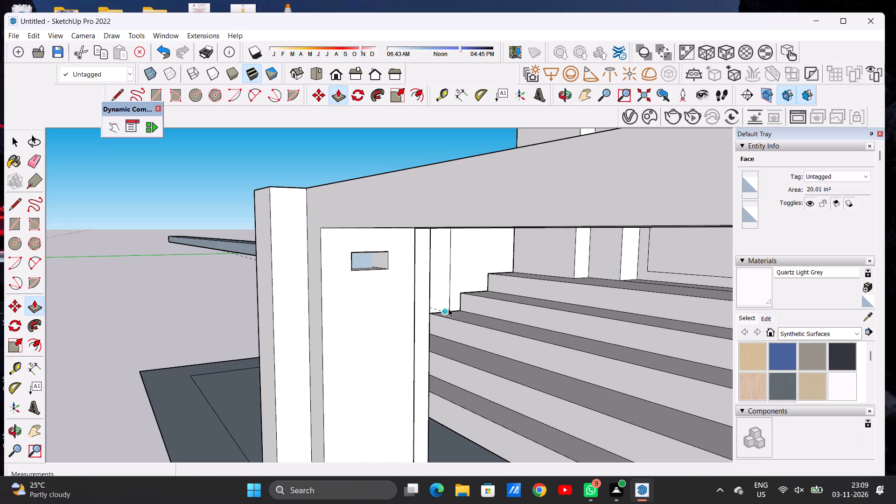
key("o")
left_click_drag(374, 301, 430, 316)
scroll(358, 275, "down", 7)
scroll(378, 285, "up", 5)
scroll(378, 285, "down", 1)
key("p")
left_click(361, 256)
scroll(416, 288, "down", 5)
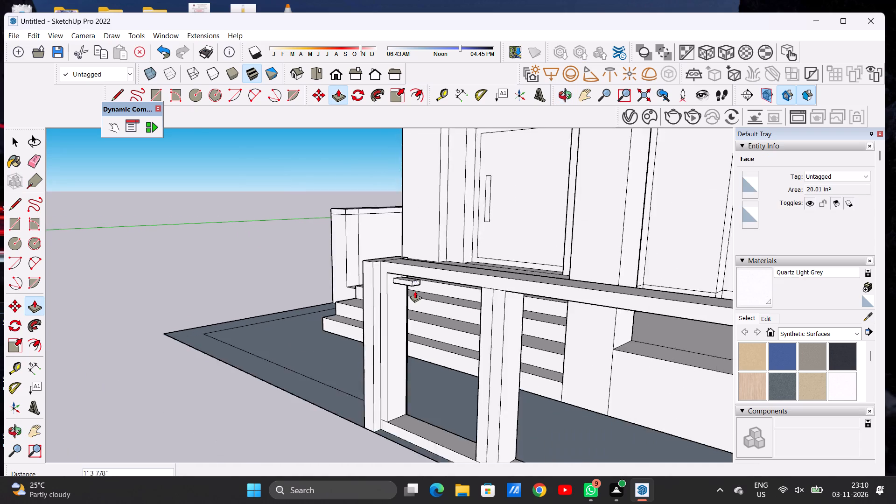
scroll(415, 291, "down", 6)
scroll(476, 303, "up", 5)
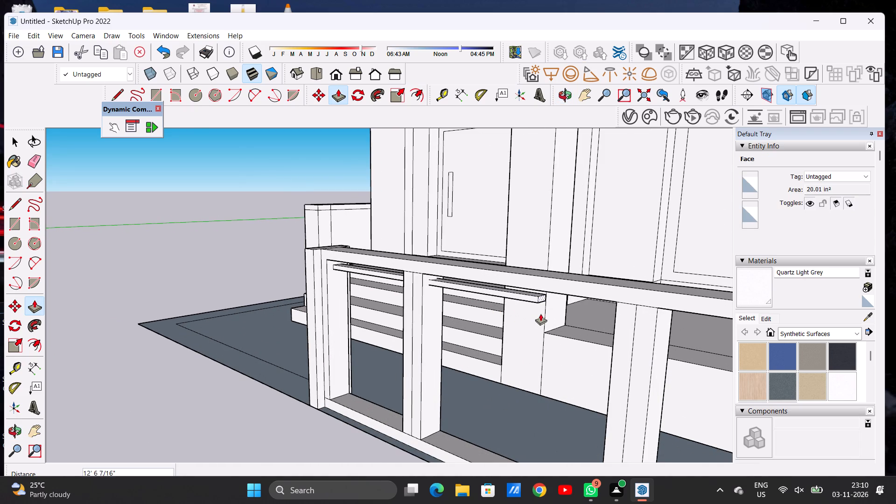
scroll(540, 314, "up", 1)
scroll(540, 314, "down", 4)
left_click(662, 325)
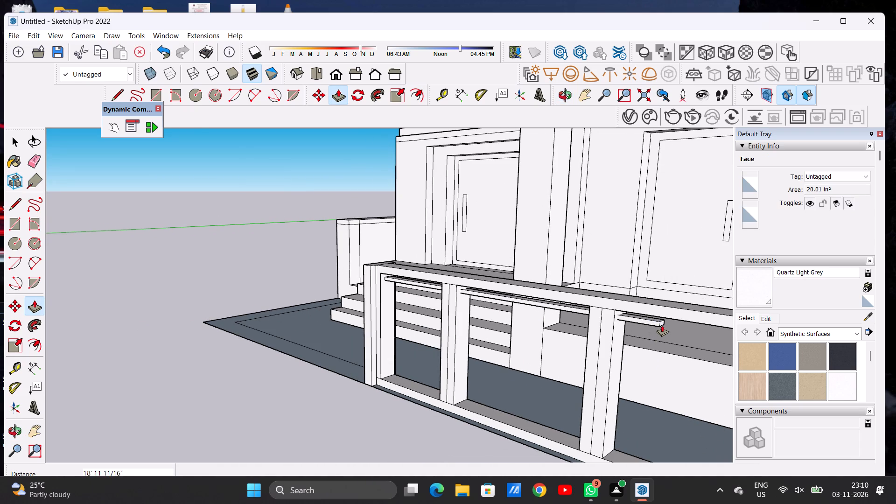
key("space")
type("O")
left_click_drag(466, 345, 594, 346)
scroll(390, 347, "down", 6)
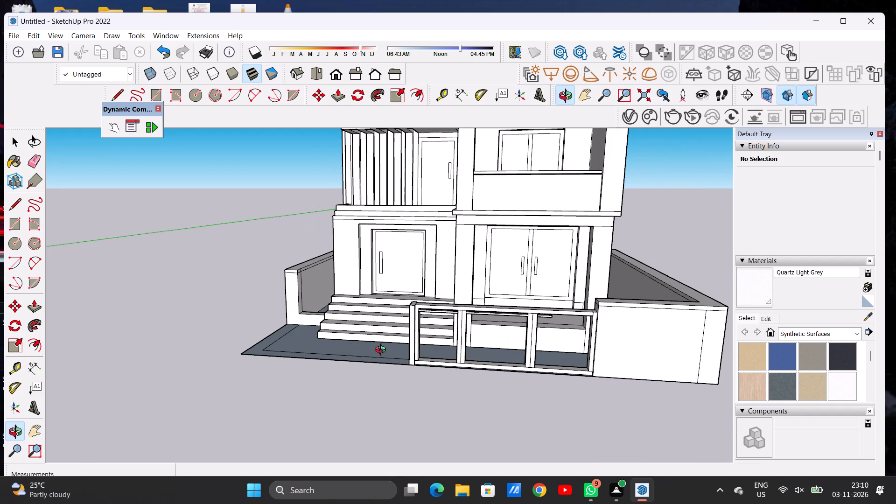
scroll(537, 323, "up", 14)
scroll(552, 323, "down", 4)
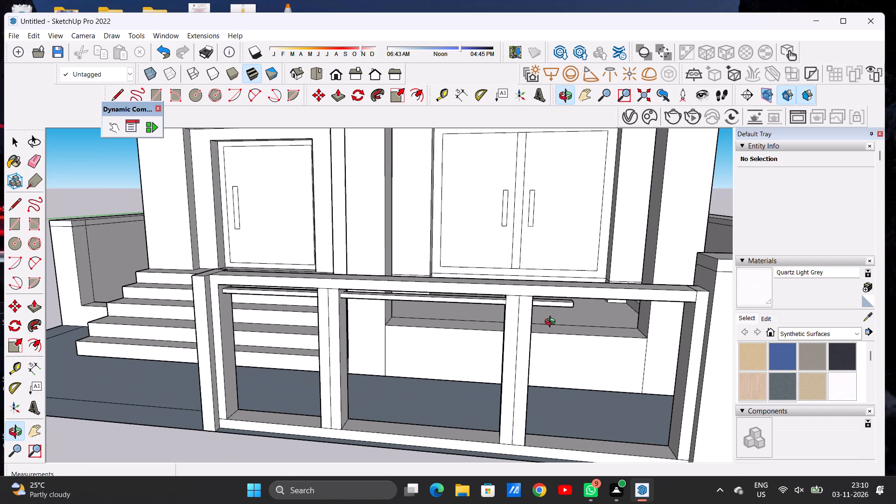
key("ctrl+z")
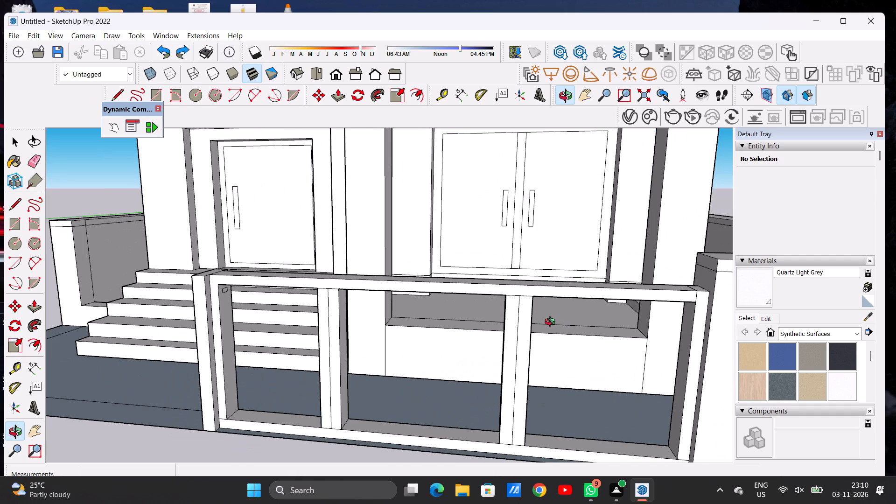
Enlarge the small rectangle downward by drawing an adjoining strip about 1 1/8" high beneath it and erasing the dividing line.
scroll(552, 323, "down", 4)
scroll(322, 316, "up", 12)
scroll(312, 295, "down", 1)
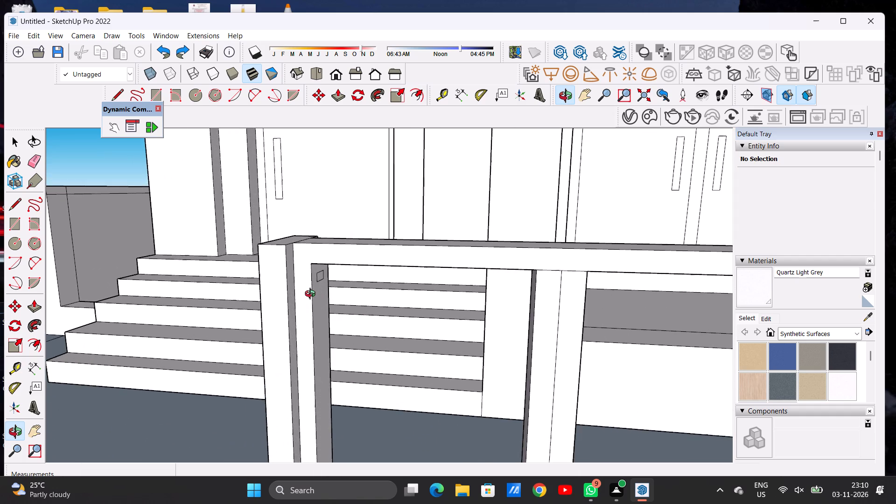
left_click_drag(406, 301, 260, 290)
scroll(460, 293, "down", 17)
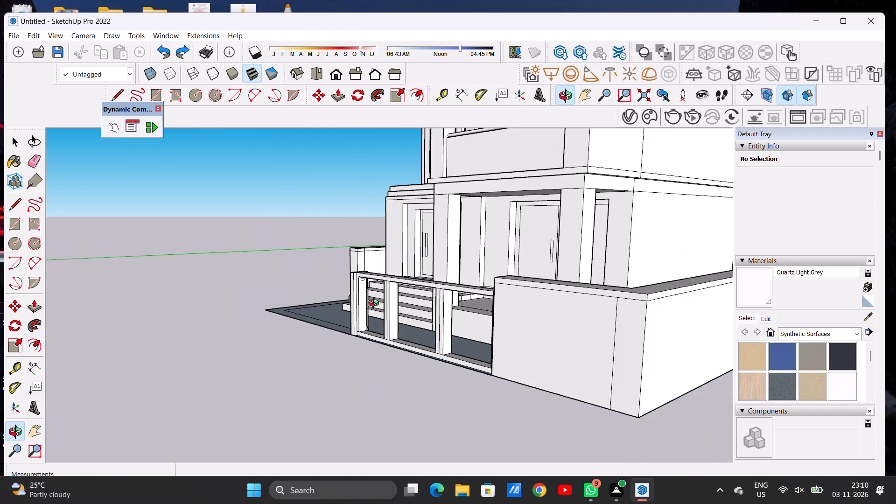
scroll(371, 302, "up", 12)
left_click_drag(357, 257, 315, 248)
scroll(332, 238, "up", 4)
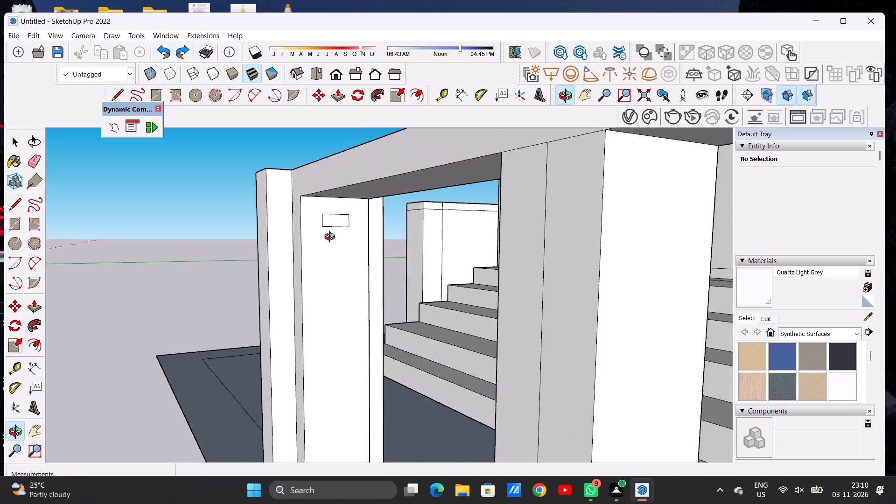
scroll(332, 238, "up", 2)
scroll(332, 238, "down", 1)
scroll(332, 238, "up", 2)
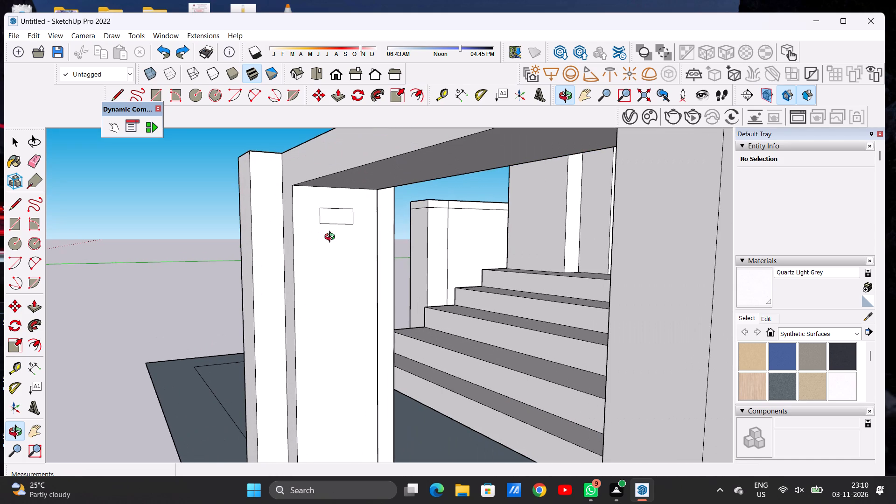
key("r")
scroll(334, 227, "up", 1)
scroll(334, 227, "down", 1)
scroll(334, 227, "up", 1)
scroll(334, 227, "down", 1)
scroll(334, 227, "up", 1)
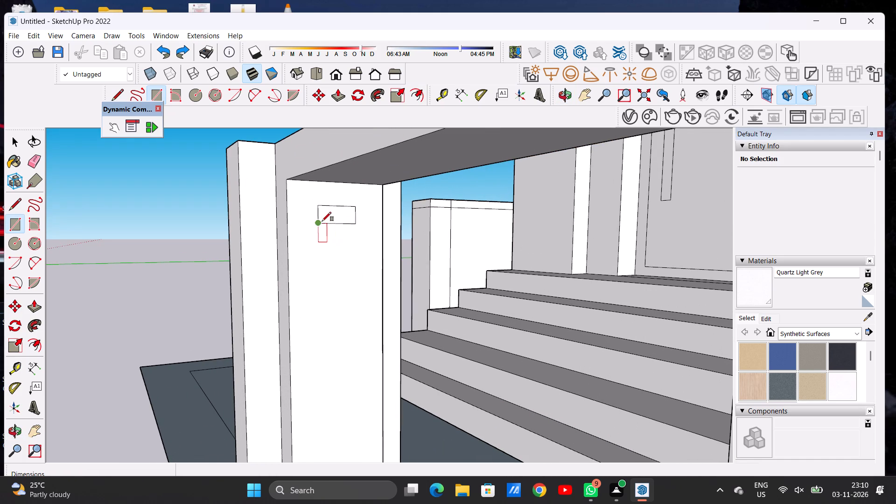
left_click(322, 221)
left_click(354, 222)
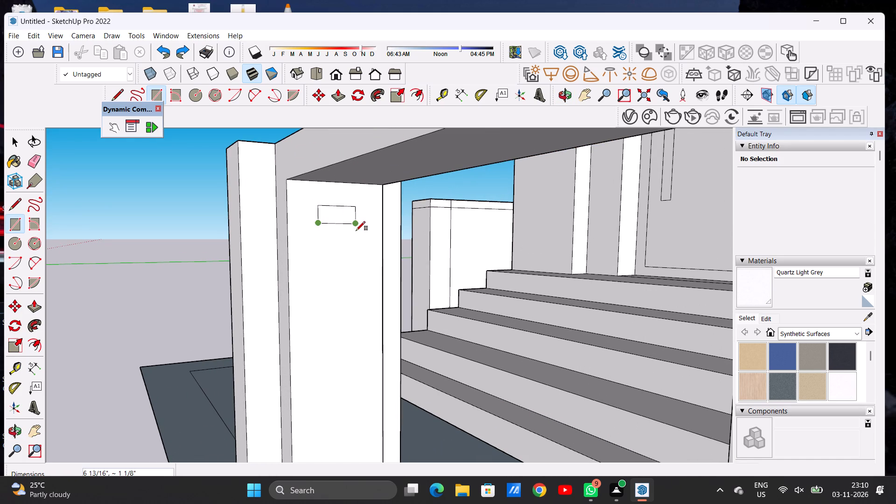
left_click(356, 231)
key("space")
key("e")
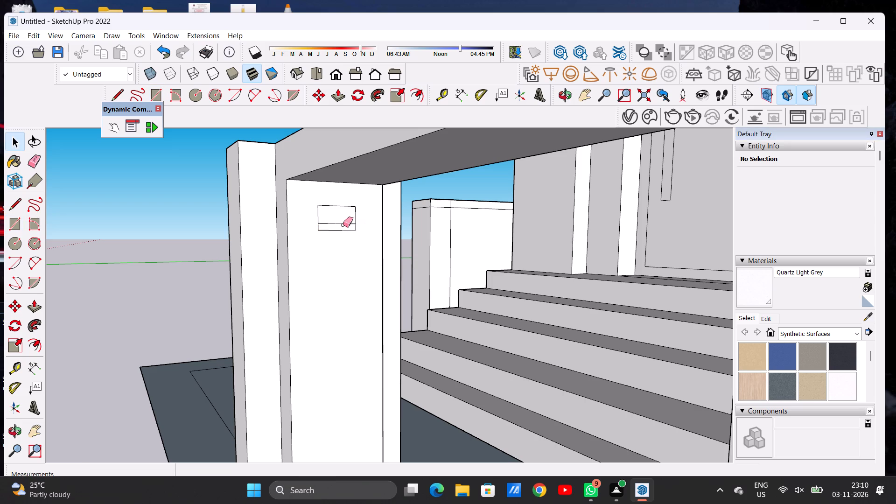
left_click(343, 223)
key("space")
Copy the enlarged rectangle about 7 7/8" down the end post and array it as 8 copies.
double_click(343, 223)
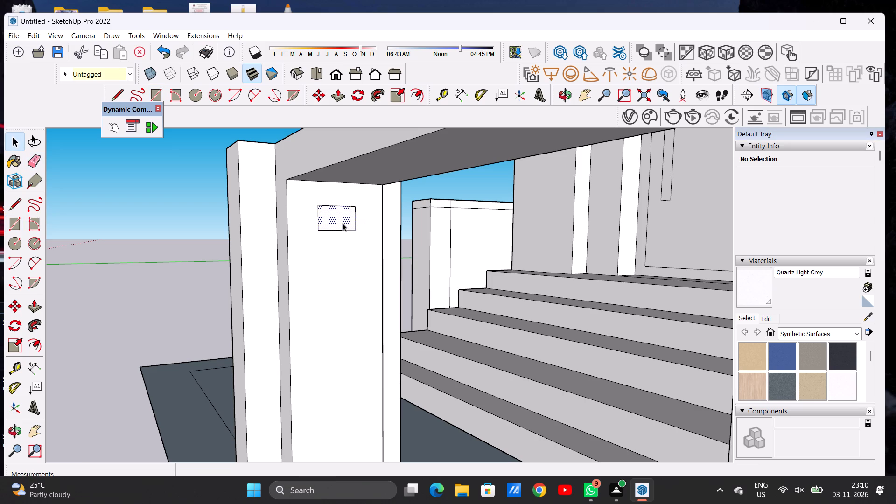
key("m")
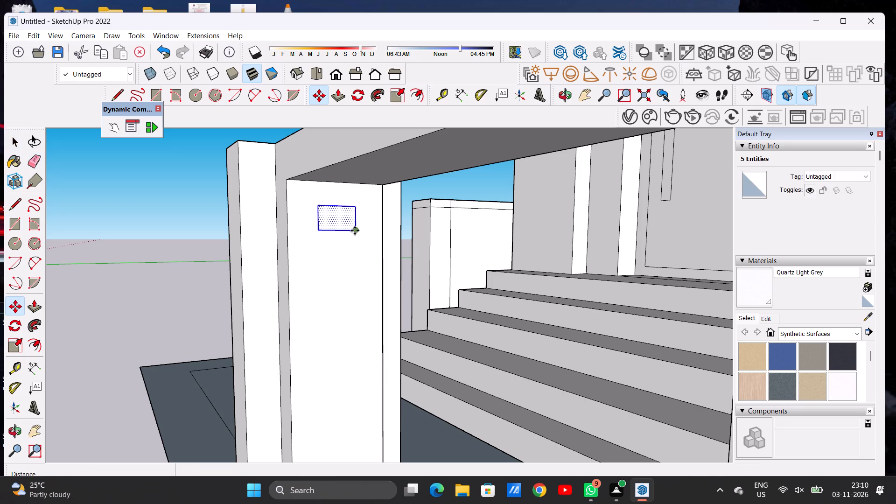
left_click(355, 231)
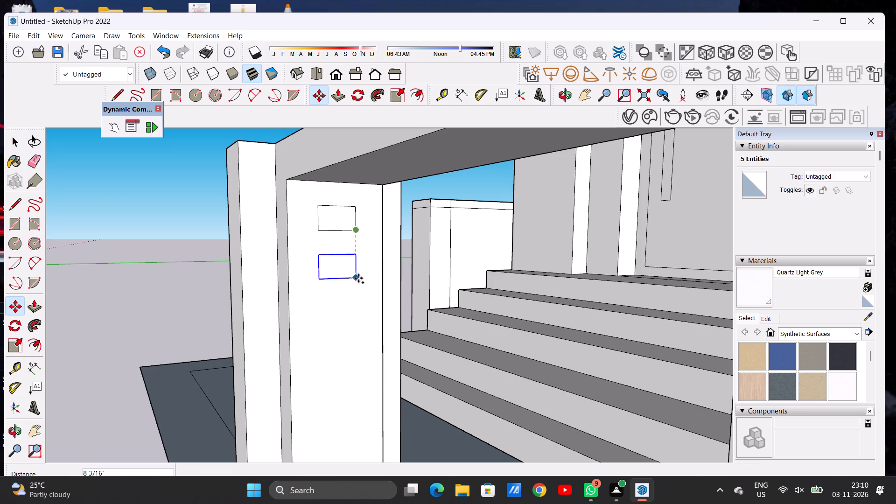
left_click(359, 276)
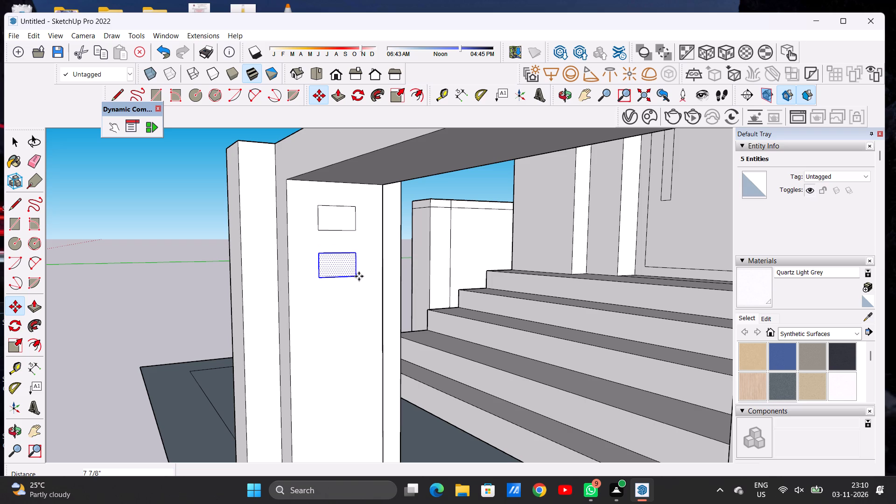
key("shift+asterisk")
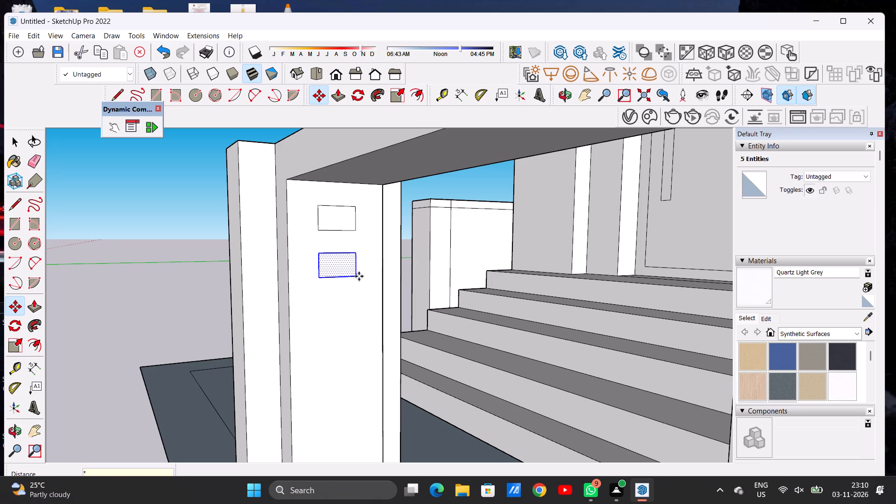
key("8")
key("Return")
key("space")
Copy the lowest rectangle about 1' 11 1/2" straight down the end post to just above the kerb.
scroll(359, 276, "down", 1)
scroll(359, 276, "up", 1)
scroll(359, 276, "down", 3)
scroll(359, 276, "up", 1)
scroll(359, 276, "down", 2)
scroll(359, 276, "up", 1)
scroll(359, 276, "down", 7)
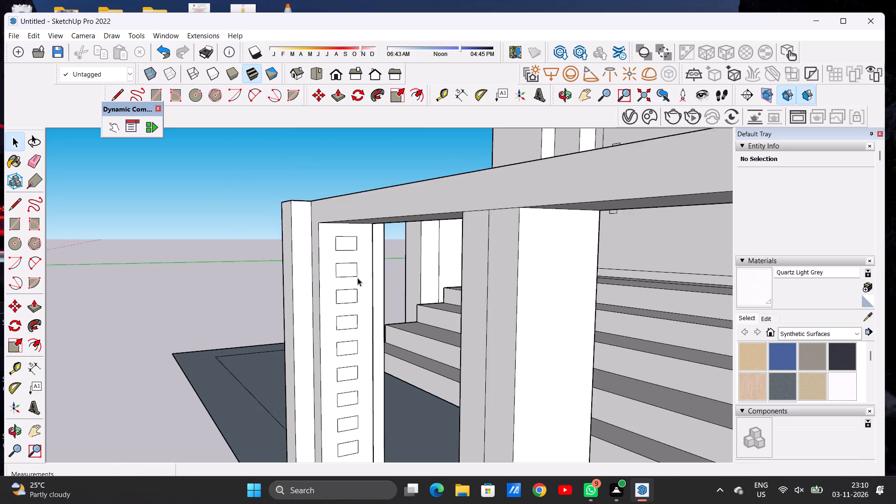
scroll(357, 278, "down", 5)
scroll(349, 378, "up", 15)
double_click(359, 355)
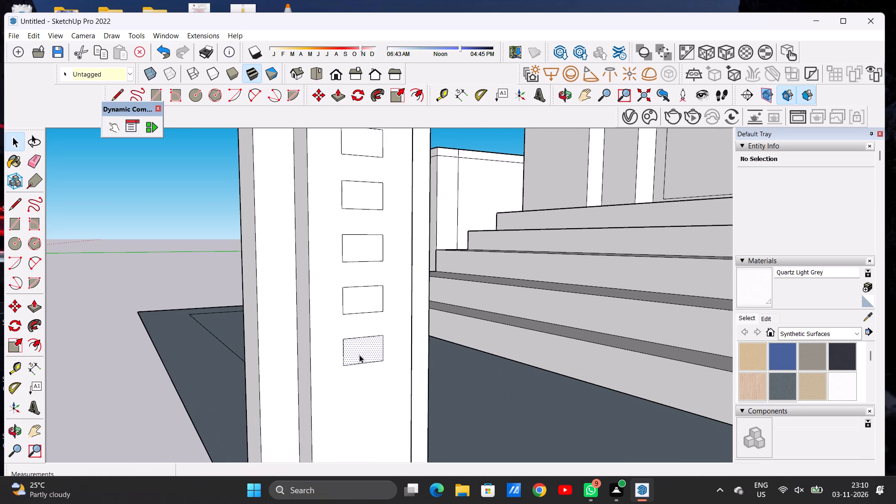
scroll(363, 338, "down", 9)
scroll(364, 357, "up", 5)
scroll(364, 357, "down", 1)
scroll(364, 357, "up", 1)
key("m")
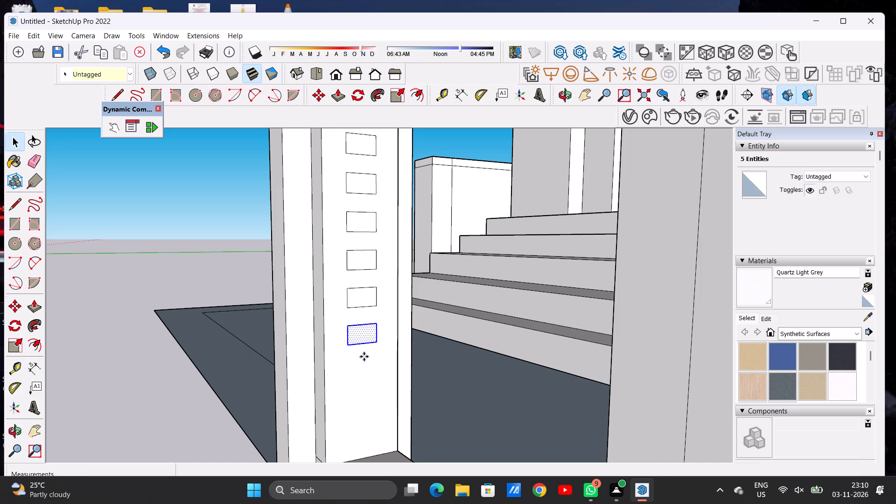
left_click(353, 344)
scroll(358, 363, "down", 3)
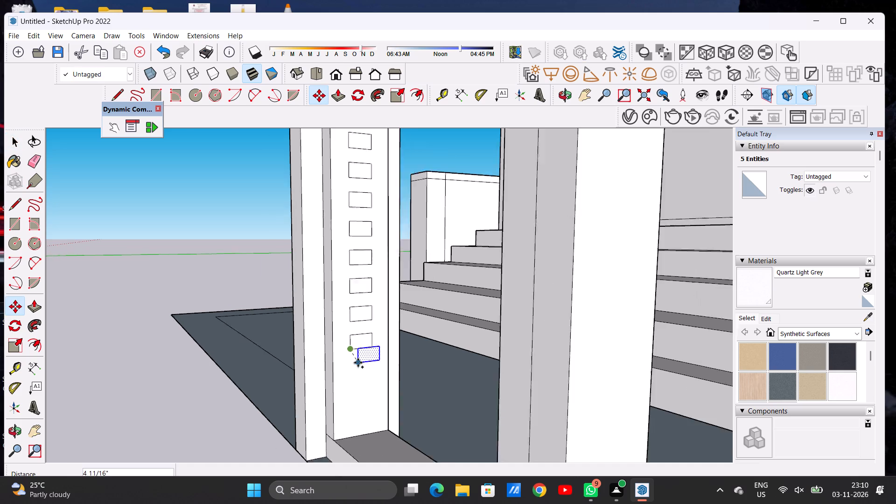
scroll(358, 363, "down", 2)
scroll(354, 404, "down", 1)
scroll(354, 404, "up", 2)
scroll(354, 404, "down", 1)
scroll(354, 404, "up", 1)
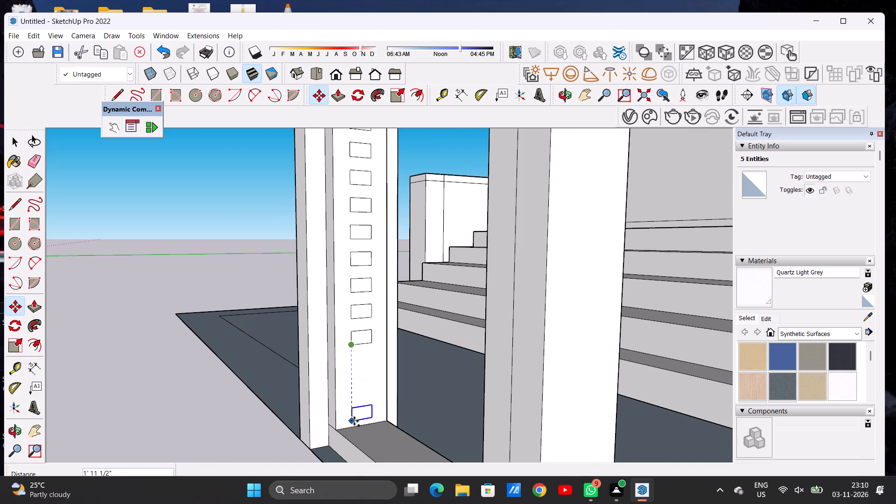
left_click(354, 419)
Fill the gap with two copies, one about 1' 2 3/4" above the bottom rectangle and another about 7 3/8" below that.
left_click(354, 419)
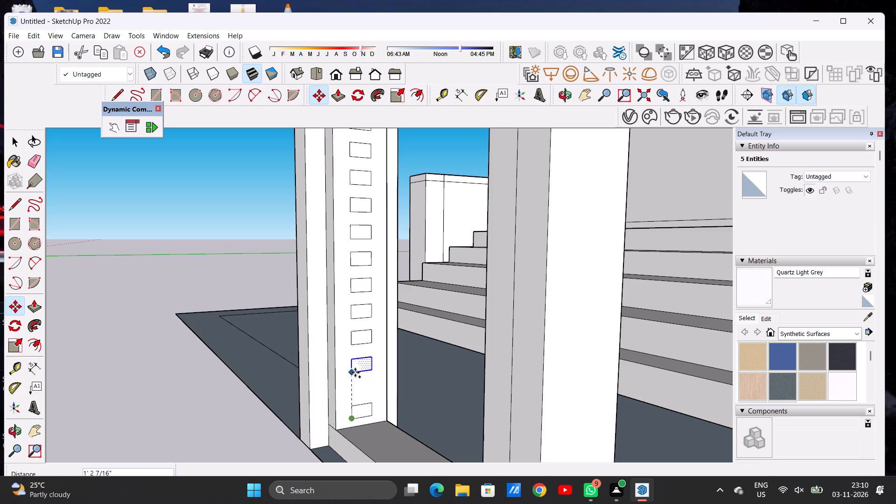
left_click(355, 371)
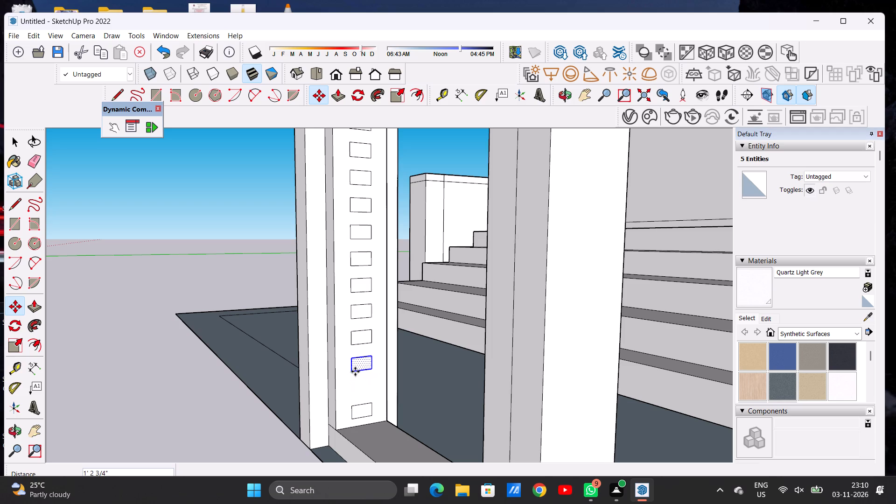
left_click(355, 371)
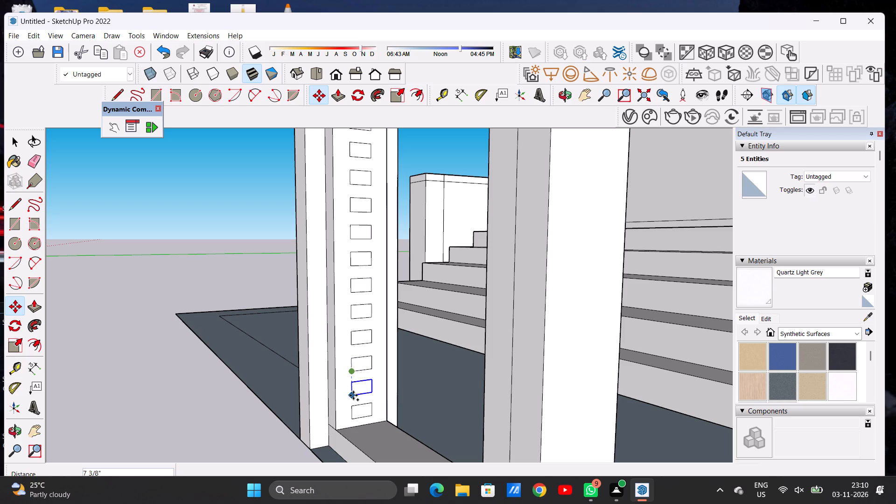
left_click(353, 395)
key("space")
scroll(385, 391, "down", 8)
left_click(315, 410)
Push/Pull the top rectangle on the end post about 24' 4 7/16" through the uprights to the far post, forming the first bar.
scroll(319, 422, "down", 4)
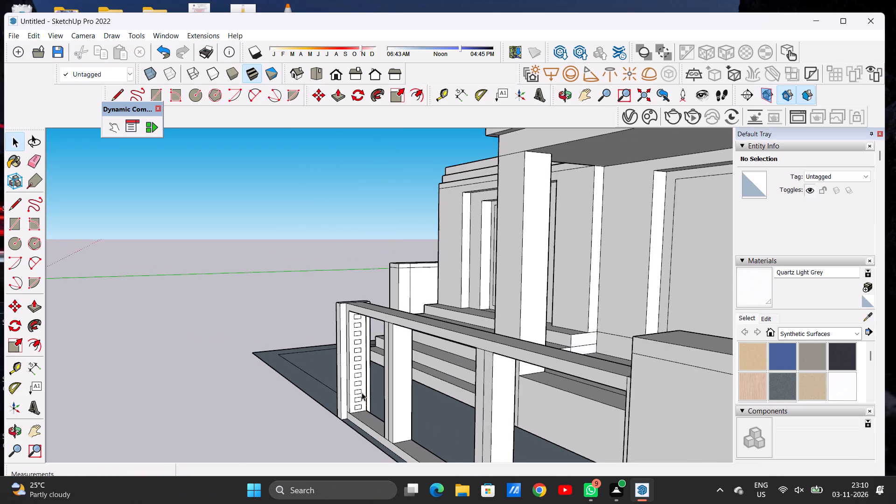
scroll(369, 315, "up", 6)
scroll(365, 315, "down", 1)
scroll(365, 315, "up", 2)
key("p")
scroll(354, 314, "up", 1)
scroll(354, 314, "down", 2)
scroll(354, 314, "up", 3)
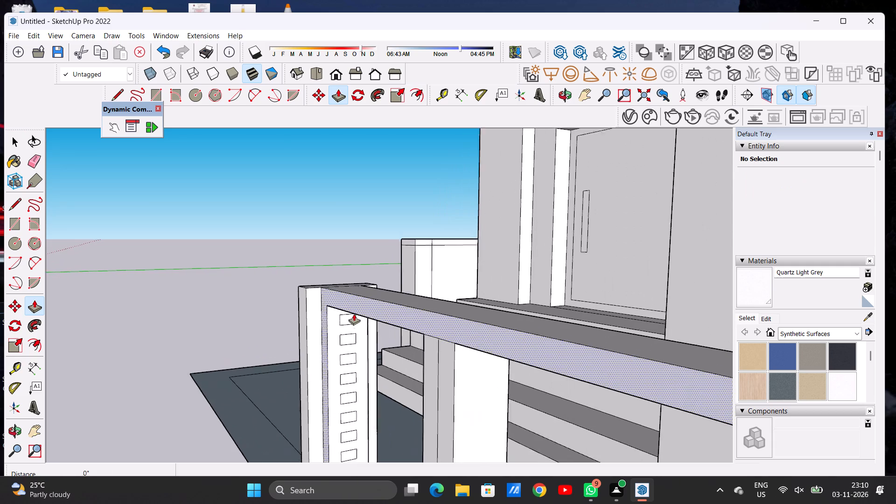
scroll(354, 314, "up", 2)
left_click(347, 321)
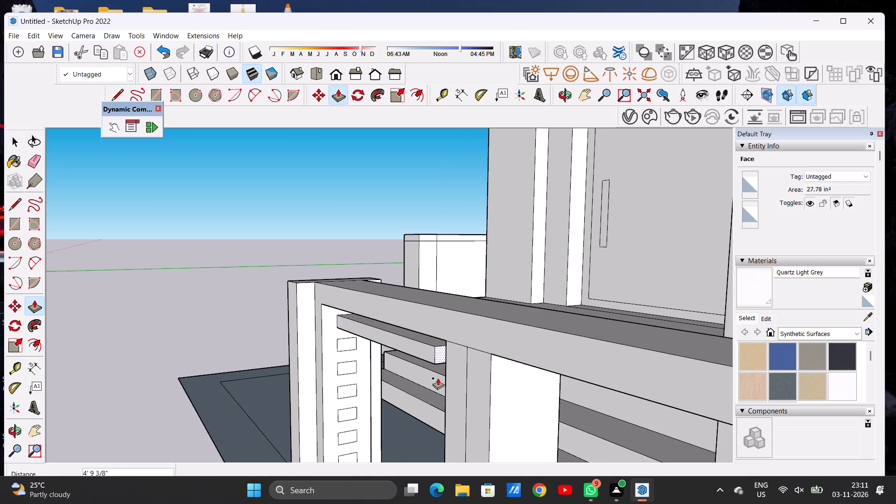
scroll(445, 385, "down", 9)
scroll(465, 365, "up", 1)
scroll(467, 365, "down", 20)
scroll(467, 365, "down", 2)
scroll(543, 392, "up", 2)
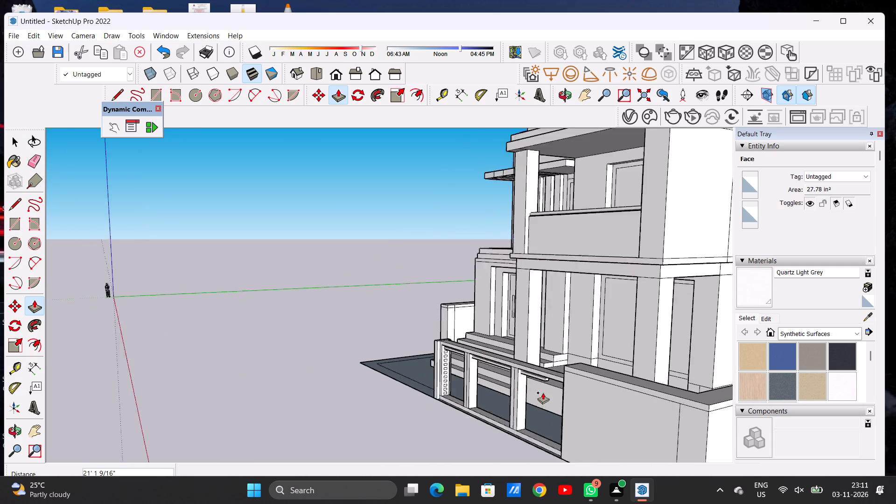
scroll(543, 392, "up", 13)
scroll(606, 372, "up", 4)
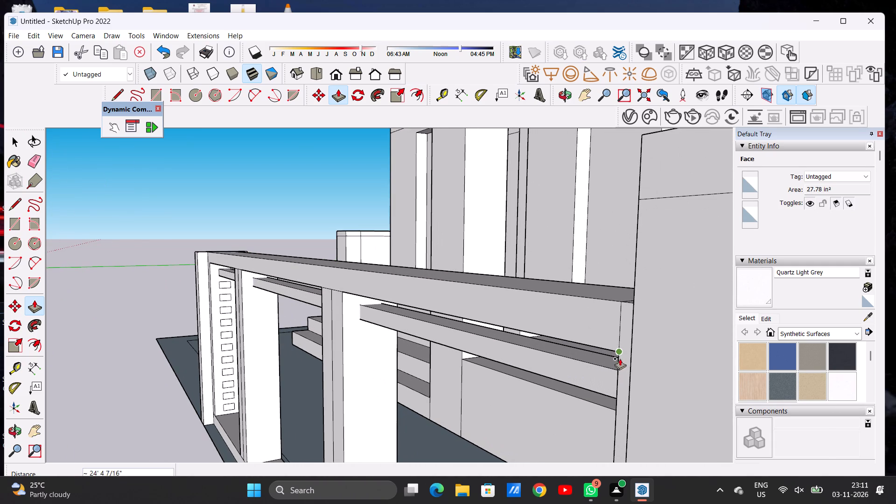
left_click(620, 351)
key("space")
Push/Pull the second rectangle from the top about 24' 4 7/16" through the uprights to the far post.
key("o")
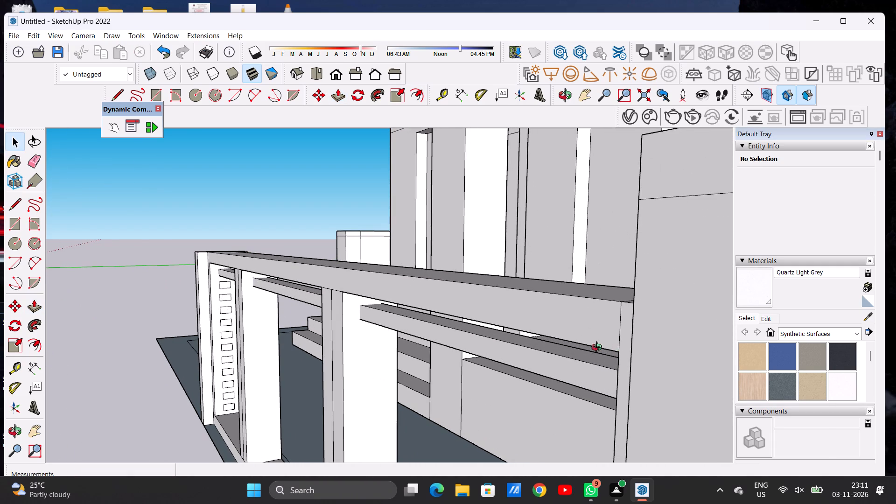
left_click_drag(471, 384, 562, 378)
scroll(455, 369, "down", 14)
left_click_drag(476, 373, 569, 372)
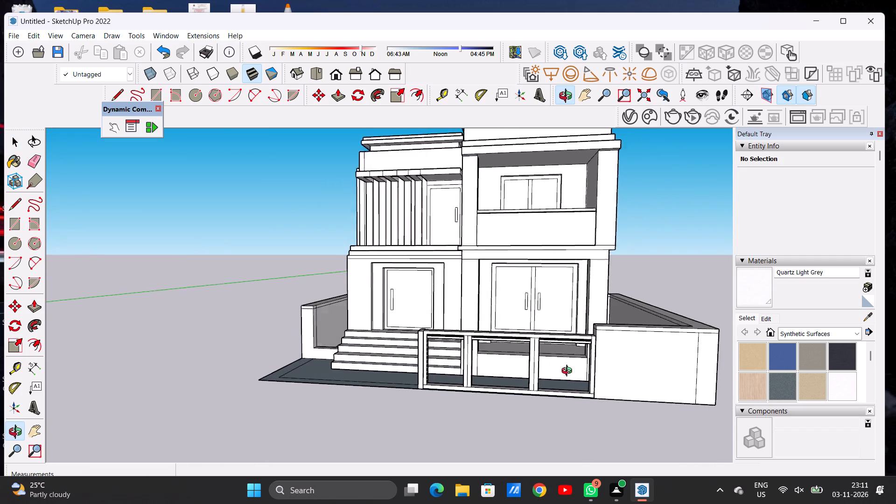
left_click_drag(569, 372, 574, 367)
scroll(589, 343, "up", 13)
left_click_drag(564, 341, 602, 351)
scroll(439, 369, "down", 6)
left_click_drag(374, 381, 285, 396)
scroll(251, 386, "up", 3)
scroll(251, 386, "down", 1)
scroll(251, 386, "up", 2)
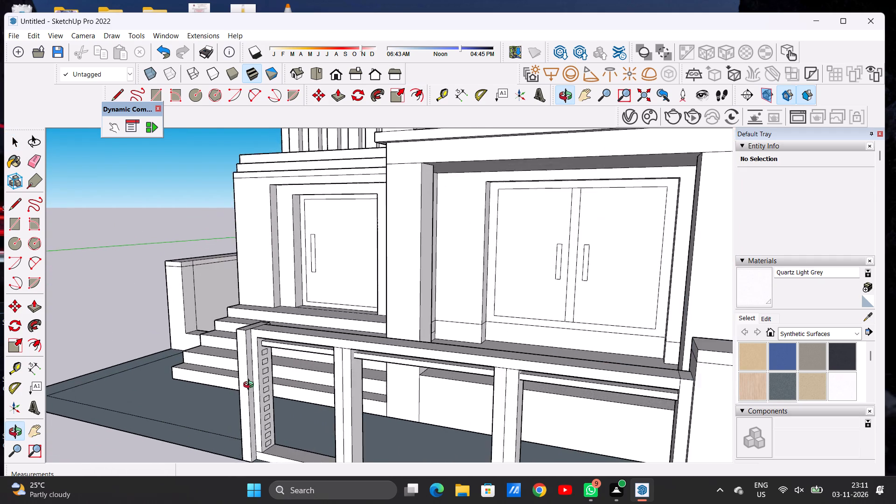
scroll(251, 386, "up", 2)
scroll(263, 362, "down", 1)
scroll(263, 362, "up", 9)
key("p")
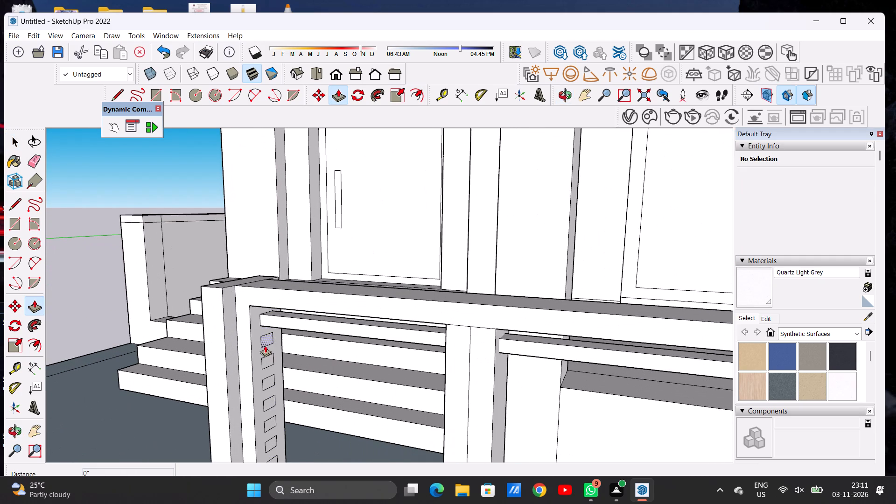
left_click(267, 342)
scroll(393, 361, "down", 5)
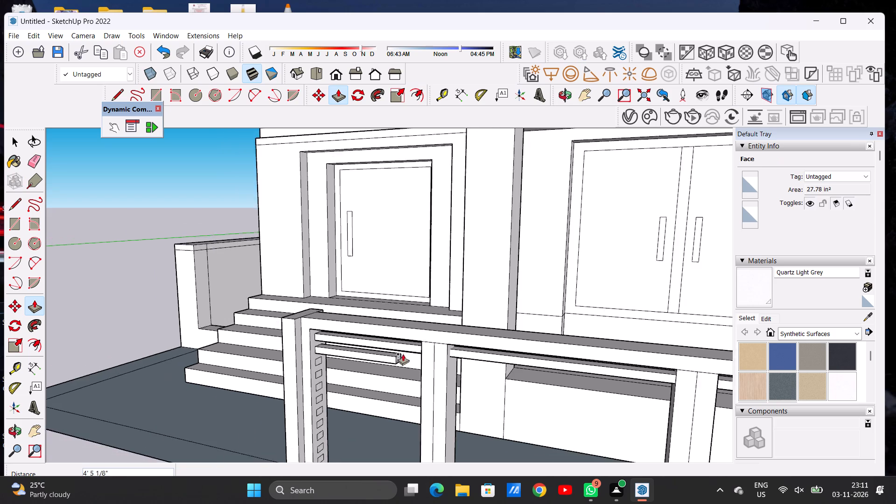
scroll(403, 354, "down", 10)
scroll(616, 383, "up", 1)
scroll(616, 383, "down", 1)
scroll(616, 383, "up", 9)
scroll(627, 384, "down", 1)
scroll(627, 384, "up", 3)
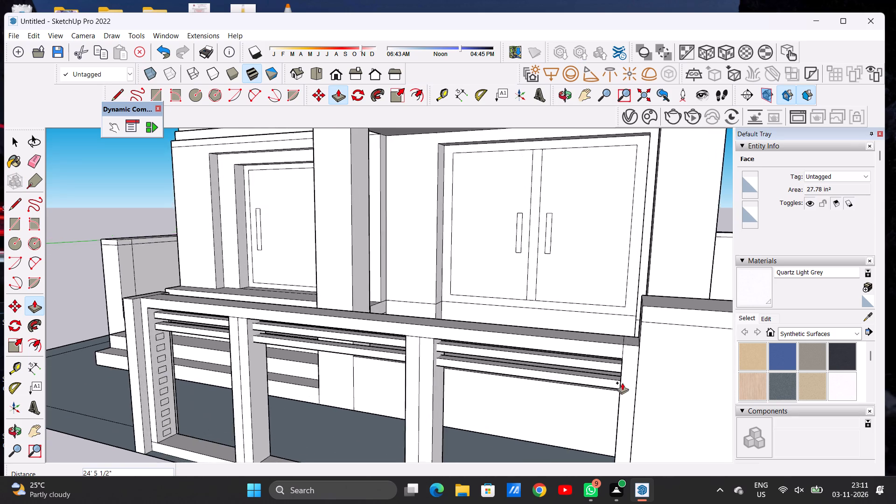
scroll(622, 383, "up", 4)
left_click(622, 340)
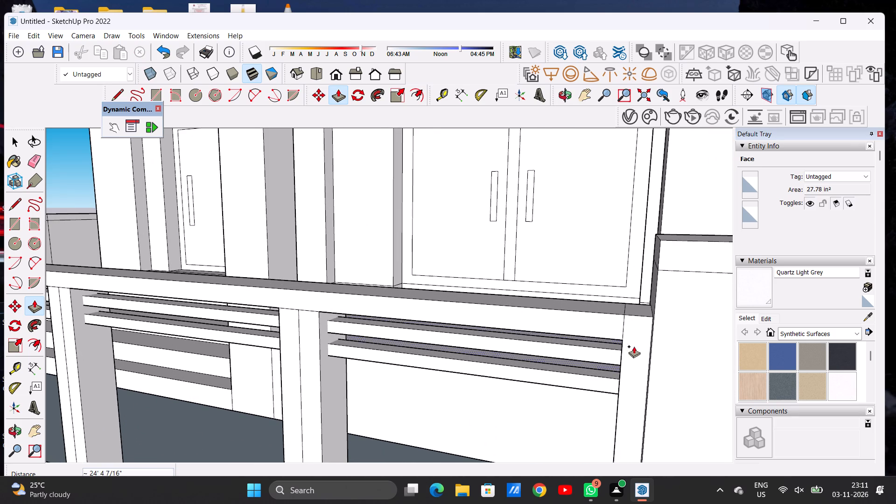
Extrude the third rectangle from the top about 24' 4 7/16" across the frame to the far post.
scroll(634, 346, "down", 13)
scroll(294, 339, "up", 13)
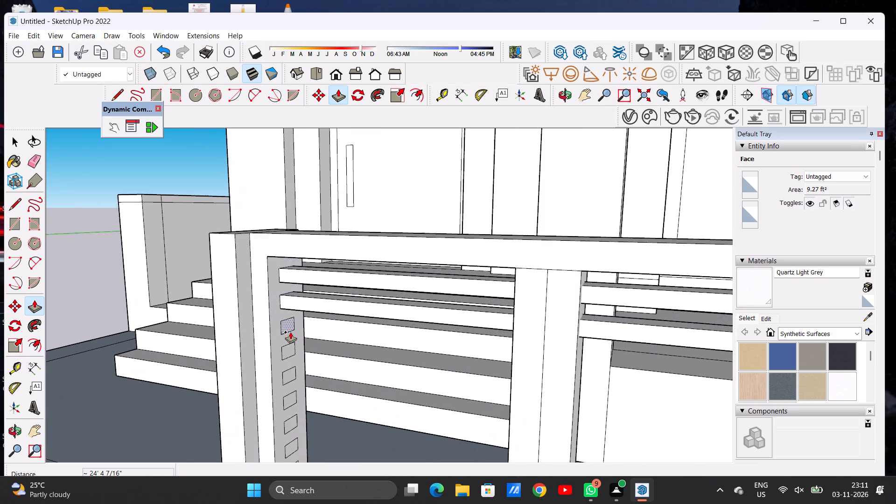
scroll(290, 332, "up", 4)
scroll(289, 329, "down", 1)
scroll(289, 329, "up", 1)
left_click(288, 327)
scroll(415, 370, "down", 15)
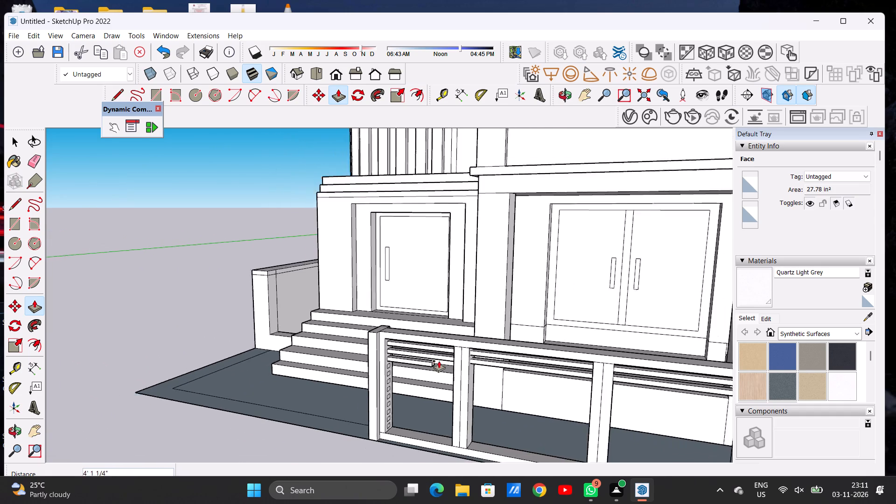
scroll(439, 361, "down", 3)
scroll(636, 395, "up", 15)
scroll(631, 386, "down", 1)
scroll(631, 386, "up", 5)
left_click(642, 357)
Extrude the fourth rectangle from the top about 24' 4 7/16" across the frame to the far post.
scroll(642, 357, "down", 7)
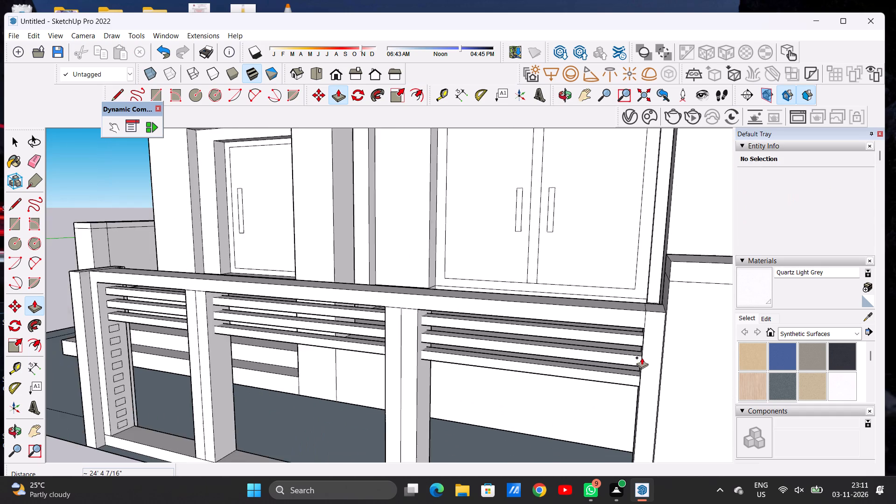
scroll(642, 357, "down", 6)
scroll(265, 342, "up", 8)
scroll(264, 330, "down", 1)
scroll(264, 329, "up", 1)
scroll(264, 329, "down", 2)
scroll(264, 329, "up", 4)
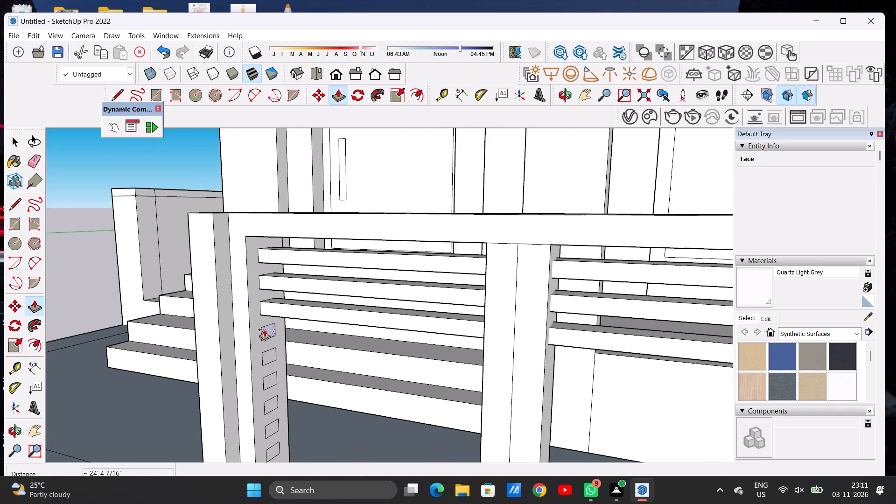
left_click(264, 329)
scroll(450, 368, "down", 15)
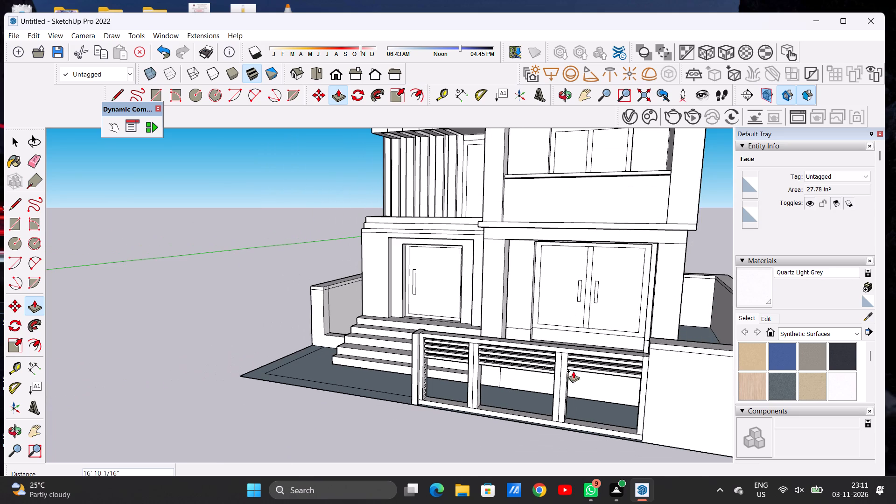
scroll(643, 379, "up", 10)
scroll(655, 394, "down", 1)
scroll(655, 394, "up", 3)
scroll(655, 394, "down", 1)
scroll(655, 394, "up", 9)
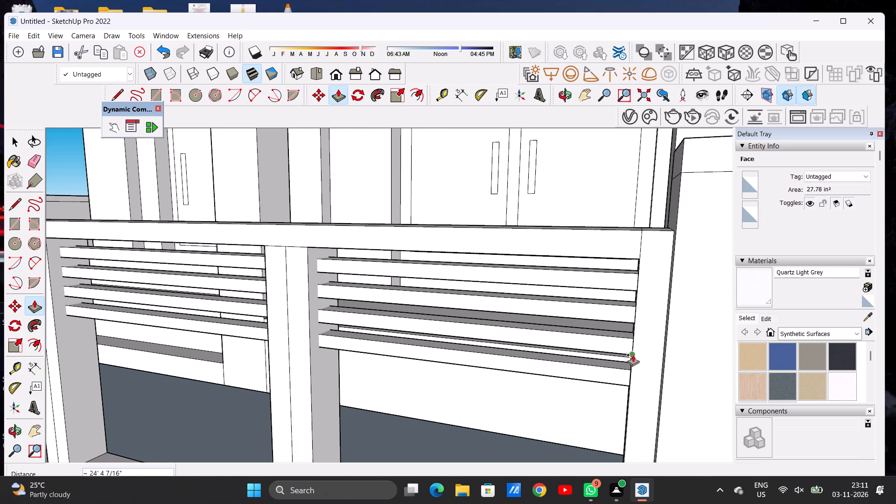
left_click(633, 339)
Extrude the fifth rectangle from the top about 24' 4 7/16" through the uprights, level with the far post's inner edge.
scroll(637, 350, "down", 11)
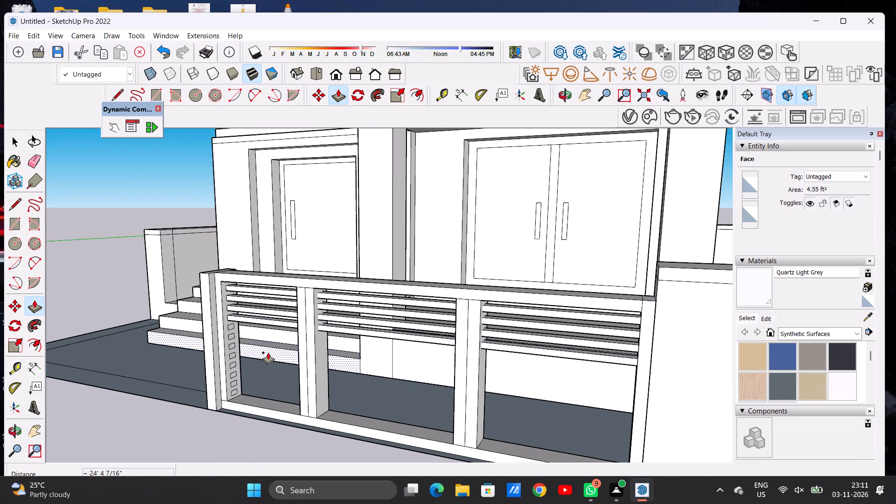
scroll(226, 324, "up", 4)
scroll(226, 324, "down", 1)
scroll(226, 324, "up", 1)
scroll(226, 324, "down", 1)
scroll(244, 326, "up", 10)
scroll(227, 322, "down", 1)
scroll(227, 322, "up", 3)
scroll(227, 322, "down", 1)
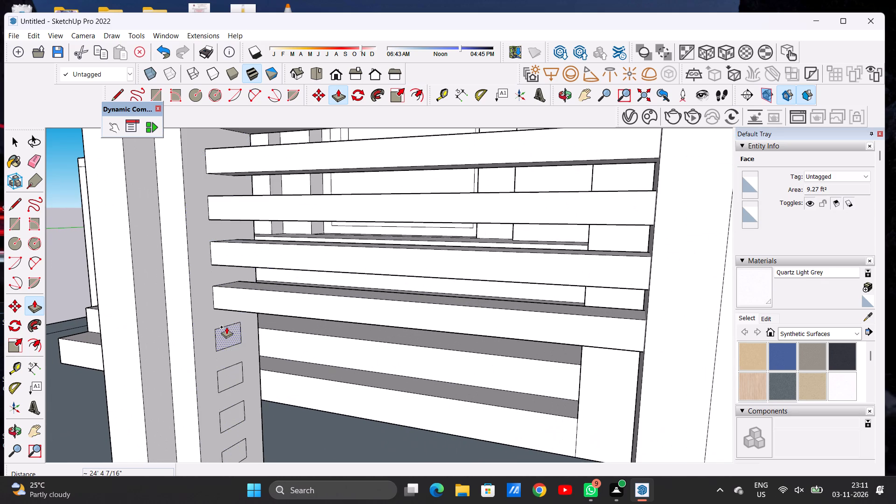
left_click(226, 327)
scroll(394, 348, "down", 8)
scroll(394, 340, "down", 16)
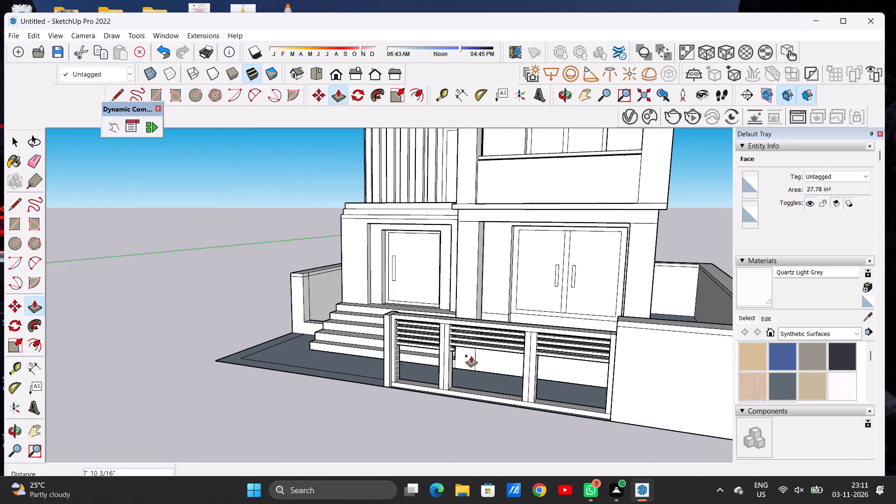
scroll(582, 366, "down", 2)
scroll(582, 366, "up", 6)
scroll(623, 368, "up", 6)
scroll(623, 368, "down", 1)
scroll(632, 368, "up", 8)
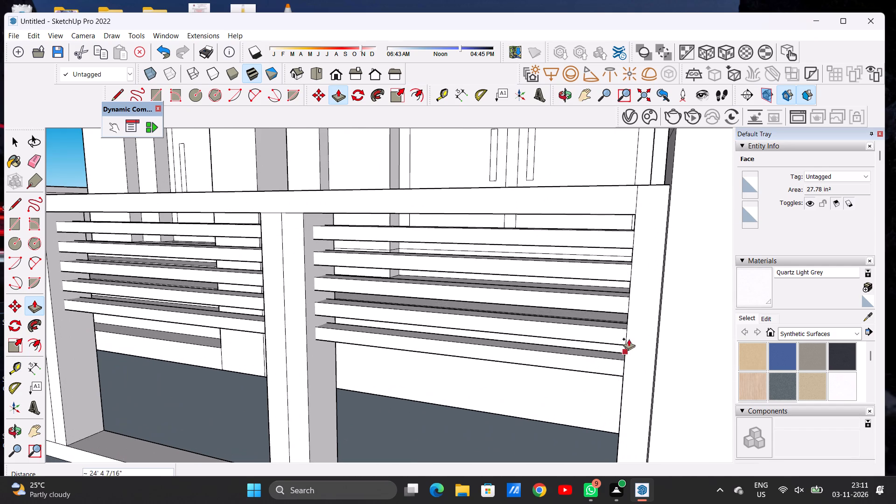
left_click(636, 219)
Extrude the sixth rectangle from the top about 24' 4 7/16" through the uprights to the far post.
scroll(597, 262, "down", 6)
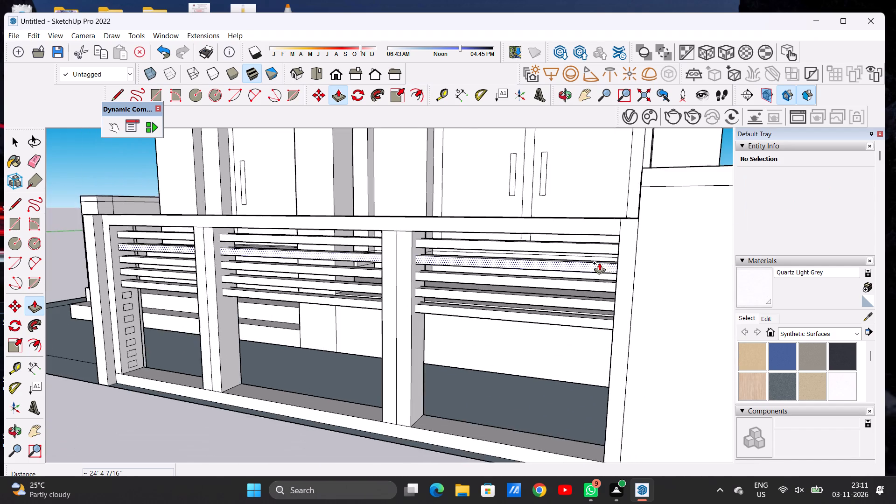
scroll(599, 263, "down", 8)
scroll(299, 283, "up", 19)
left_click(280, 282)
scroll(376, 295, "down", 2)
scroll(376, 295, "up", 1)
scroll(376, 295, "down", 8)
scroll(361, 291, "up", 1)
scroll(361, 291, "down", 4)
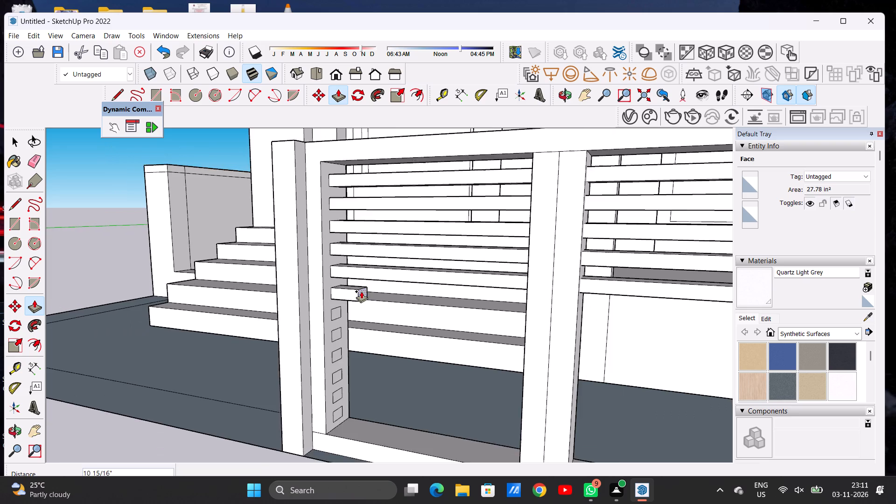
scroll(361, 291, "down", 15)
scroll(554, 307, "up", 1)
scroll(554, 307, "down", 2)
scroll(554, 307, "up", 6)
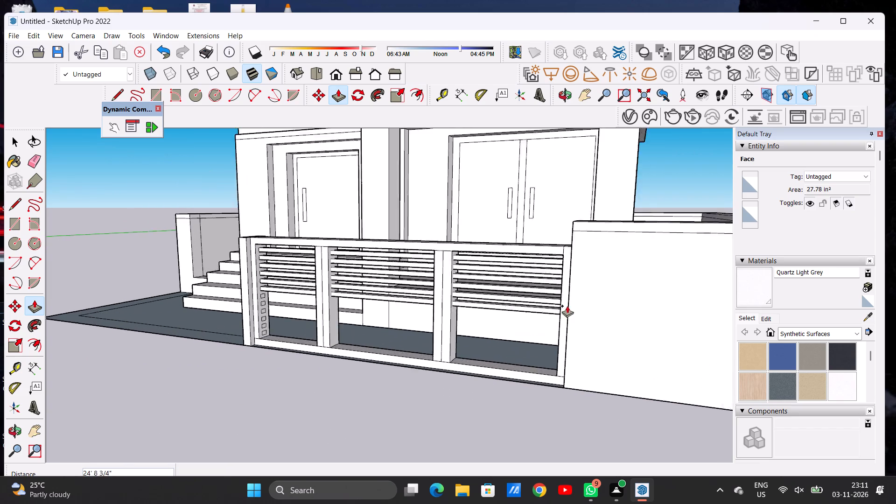
scroll(567, 306, "up", 8)
scroll(556, 273, "down", 7)
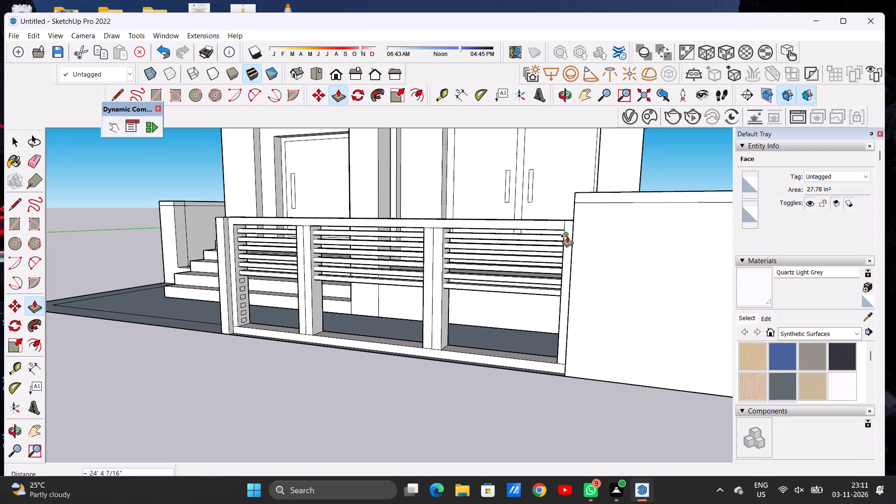
left_click(563, 228)
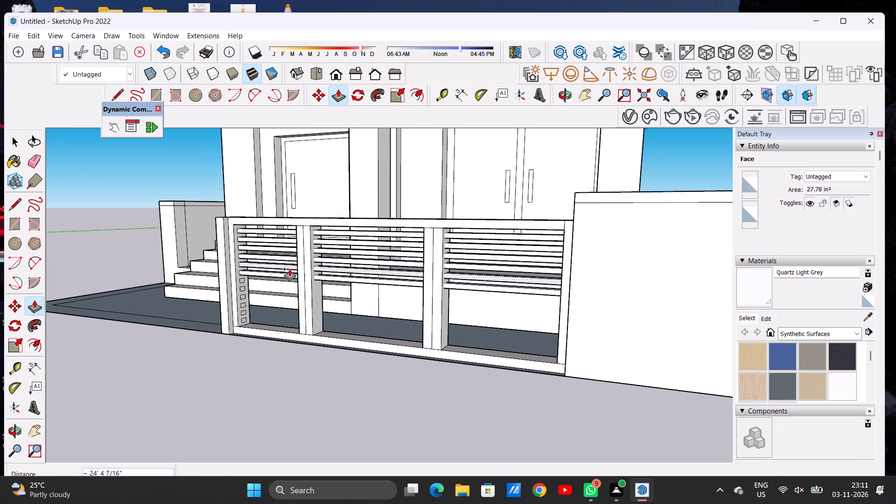
Extrude the seventh rectangle from the top about 24' 4 7/16" across the frame to the far post.
scroll(248, 275, "up", 11)
scroll(242, 285, "down", 1)
scroll(242, 285, "up", 1)
left_click(232, 282)
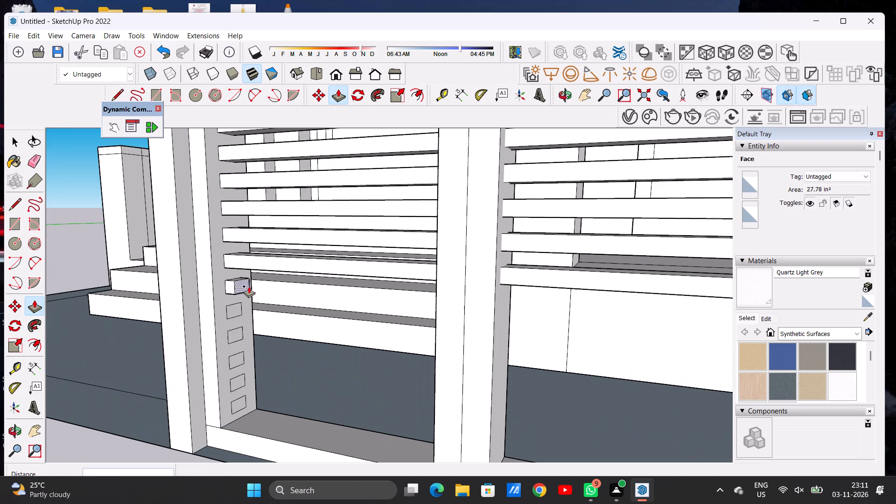
scroll(368, 295, "down", 20)
scroll(368, 295, "down", 1)
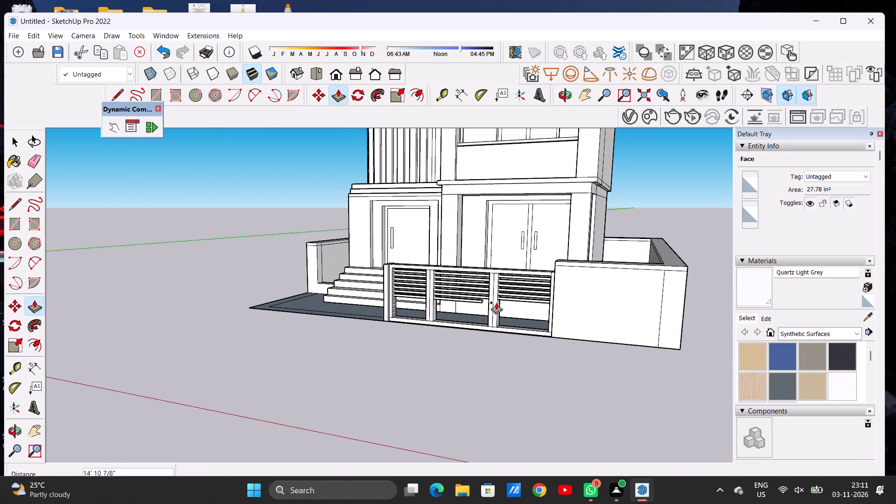
scroll(545, 304, "up", 16)
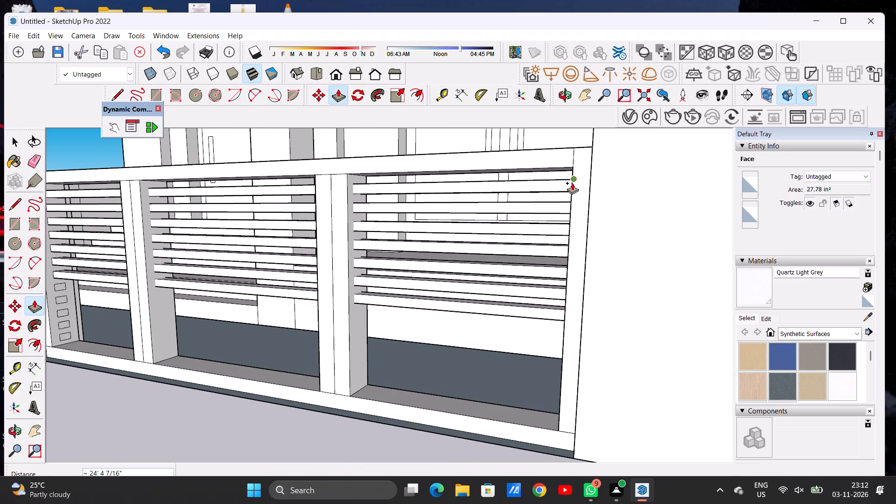
left_click(571, 172)
Extrude the eighth rectangle from the top through the uprights to the far post's inner edge.
scroll(580, 203, "down", 6)
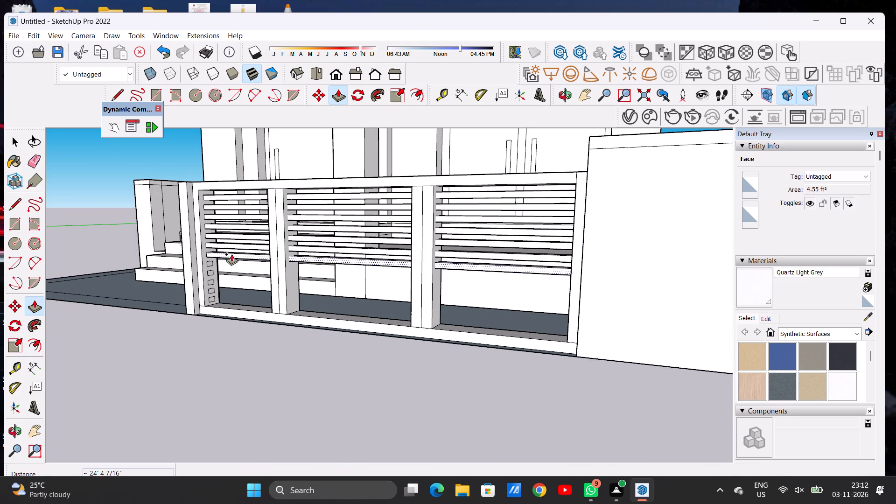
scroll(228, 257, "up", 16)
left_click(202, 270)
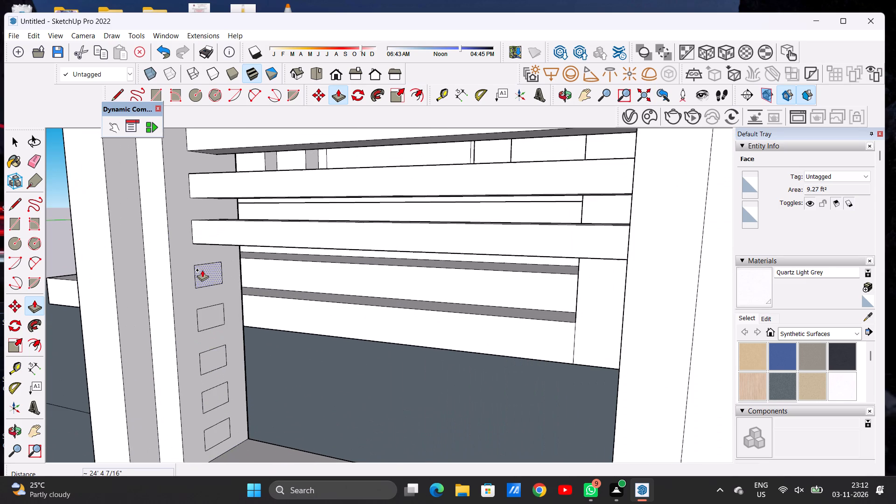
scroll(288, 292, "down", 4)
scroll(288, 292, "up", 1)
scroll(313, 290, "down", 20)
scroll(313, 290, "down", 3)
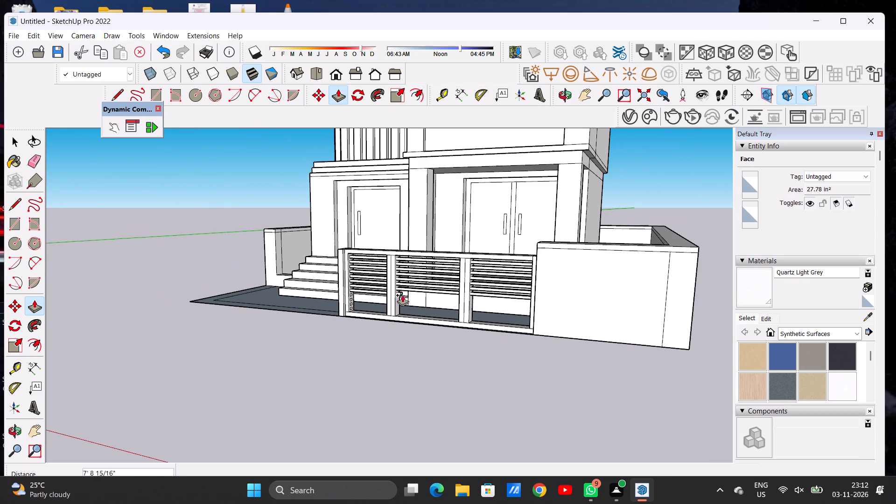
scroll(525, 296, "up", 1)
scroll(525, 296, "down", 1)
scroll(525, 296, "up", 12)
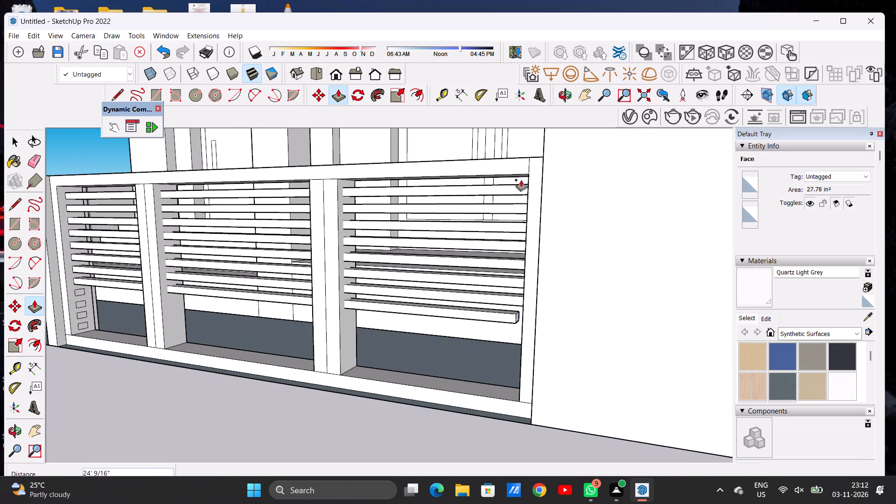
left_click(527, 162)
scroll(540, 201, "down", 8)
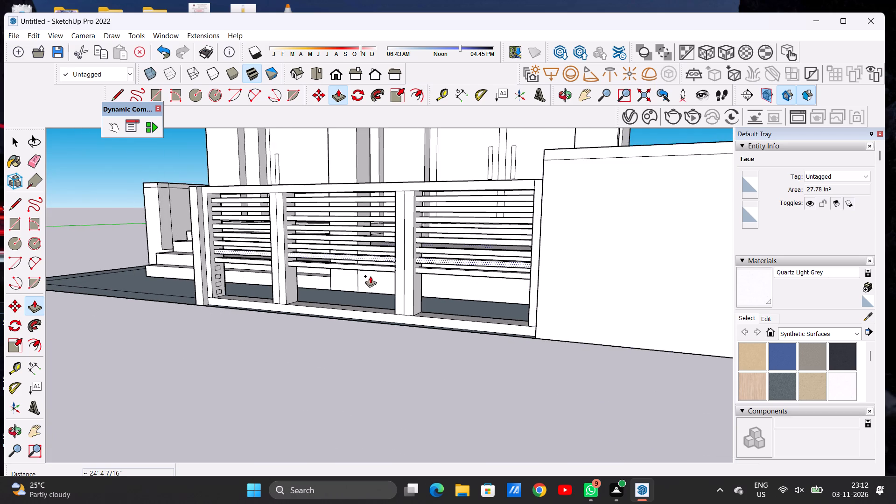
Extrude the fourth rectangle from the bottom about 24' 4 7/16" through the uprights, level with the far post's inner edge.
scroll(217, 273, "up", 15)
scroll(213, 263, "down", 1)
scroll(213, 263, "up", 1)
scroll(213, 263, "down", 1)
scroll(213, 263, "up", 2)
left_click(213, 263)
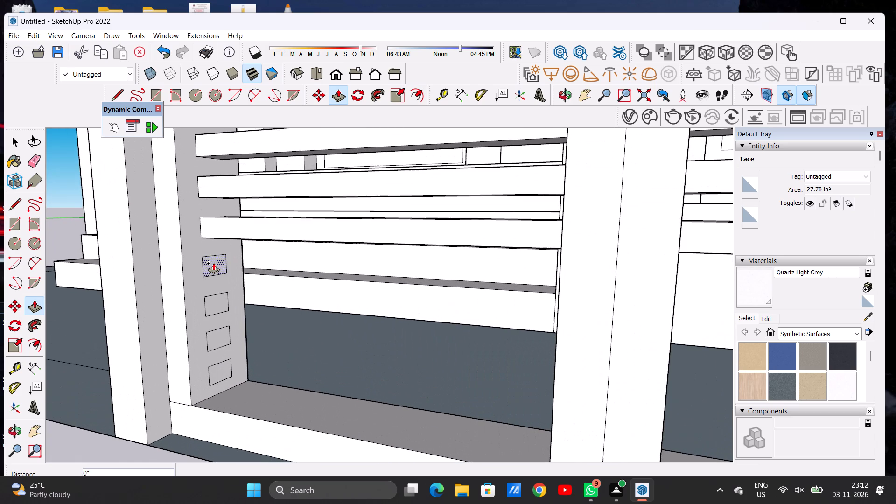
scroll(360, 289, "down", 3)
scroll(350, 289, "down", 19)
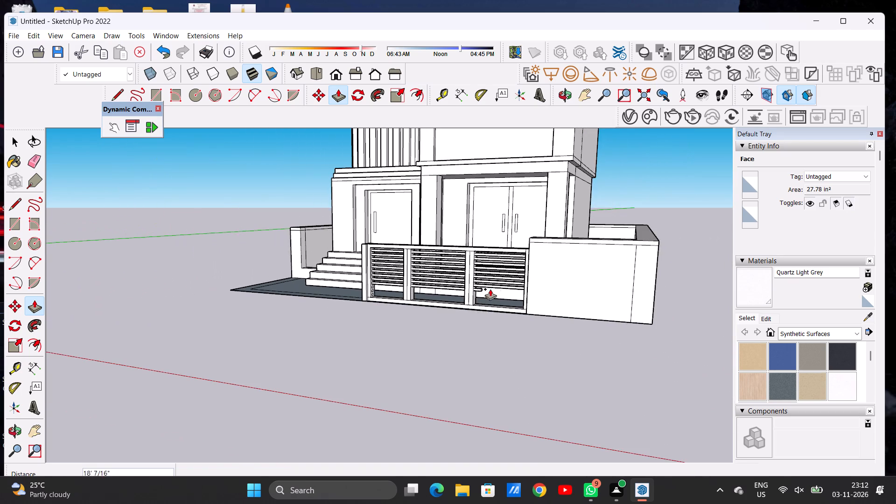
scroll(527, 286, "up", 9)
scroll(514, 290, "down", 1)
scroll(514, 290, "up", 3)
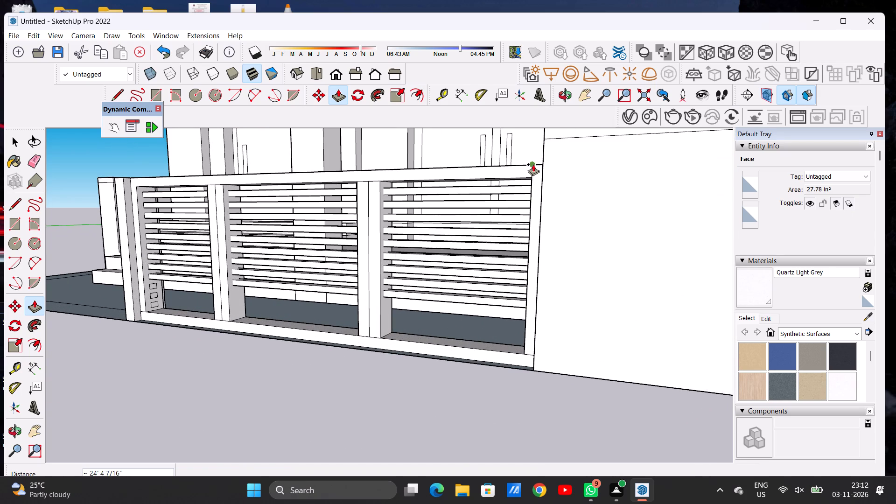
left_click(533, 164)
Extrude the third rectangle from the bottom about 24' 4 7/16" through the uprights to the far post.
scroll(539, 194, "down", 7)
scroll(262, 238, "up", 5)
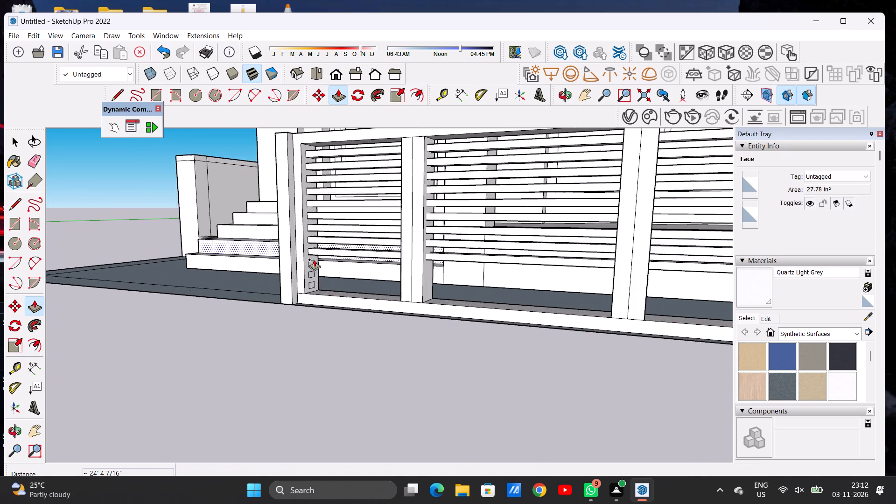
scroll(312, 261, "up", 8)
left_click(310, 265)
scroll(406, 266, "down", 10)
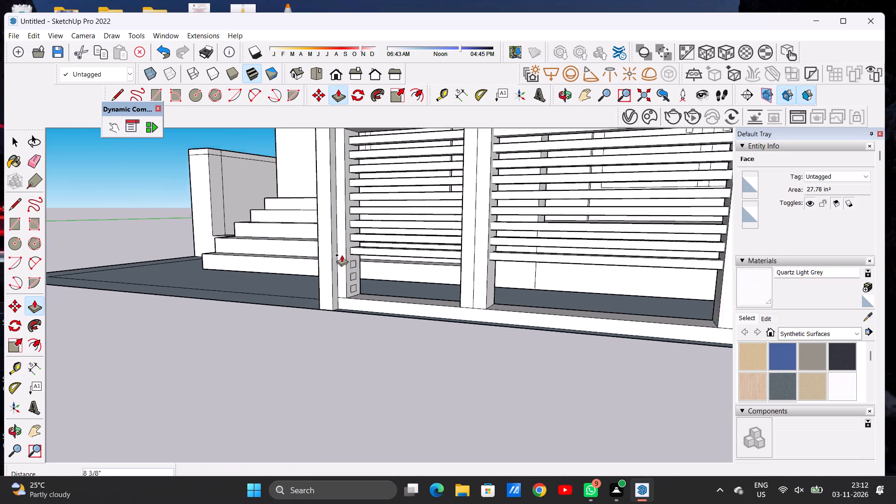
scroll(342, 255, "down", 10)
scroll(502, 256, "up", 10)
scroll(520, 267, "down", 1)
scroll(520, 267, "up", 3)
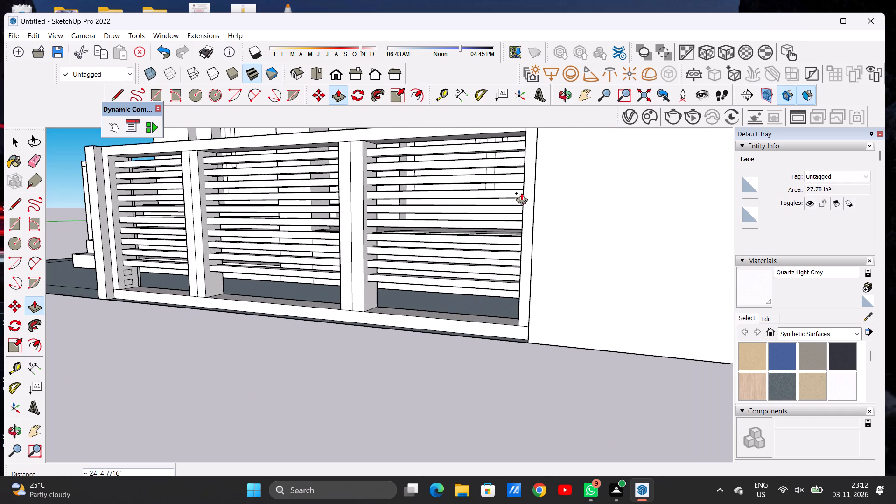
left_click(525, 134)
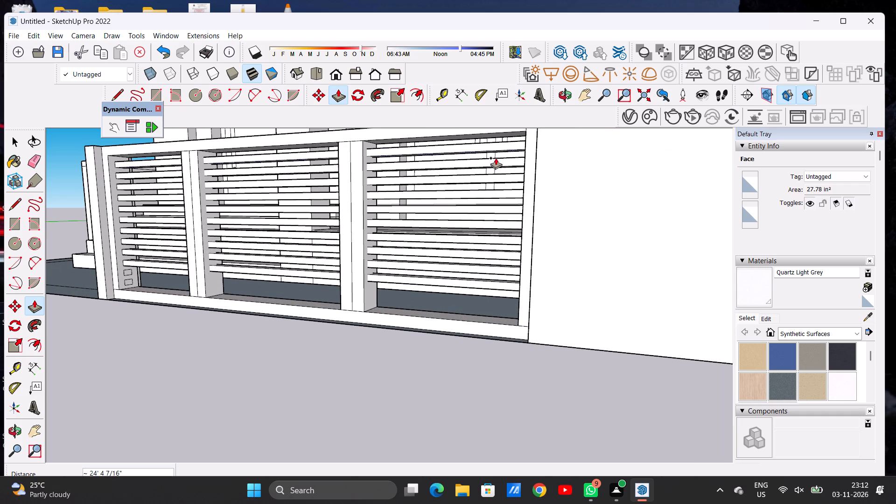
Extrude the second rectangle from the bottom about 24' 4 7/16" across the frame to the far post's inner edge.
scroll(525, 172, "down", 6)
scroll(264, 239, "up", 10)
scroll(242, 233, "down", 1)
scroll(242, 233, "up", 3)
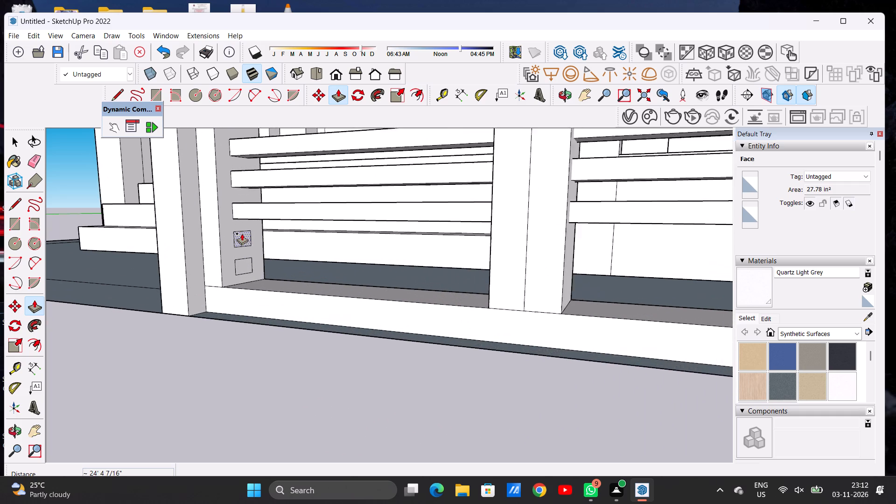
left_click(242, 233)
scroll(418, 251, "down", 20)
scroll(418, 251, "down", 3)
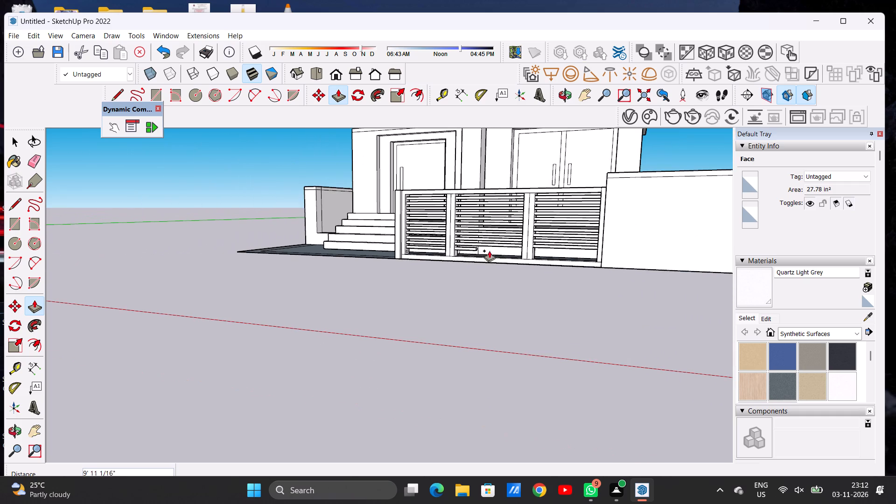
scroll(605, 251, "up", 9)
scroll(595, 253, "down", 1)
scroll(595, 251, "up", 2)
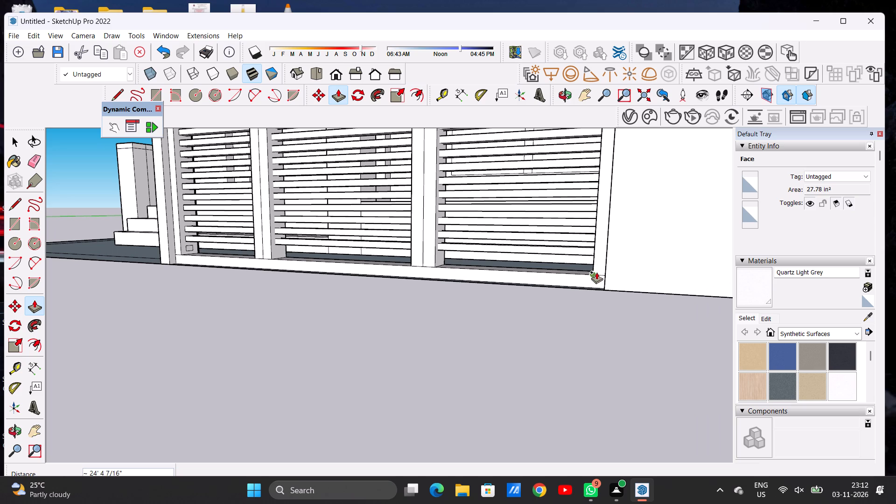
left_click(594, 273)
Extrude the lowest rectangle about 24' 4 7/16" through the uprights to the far post, completing the row of horizontal bars.
scroll(600, 266, "down", 5)
scroll(318, 242, "up", 6)
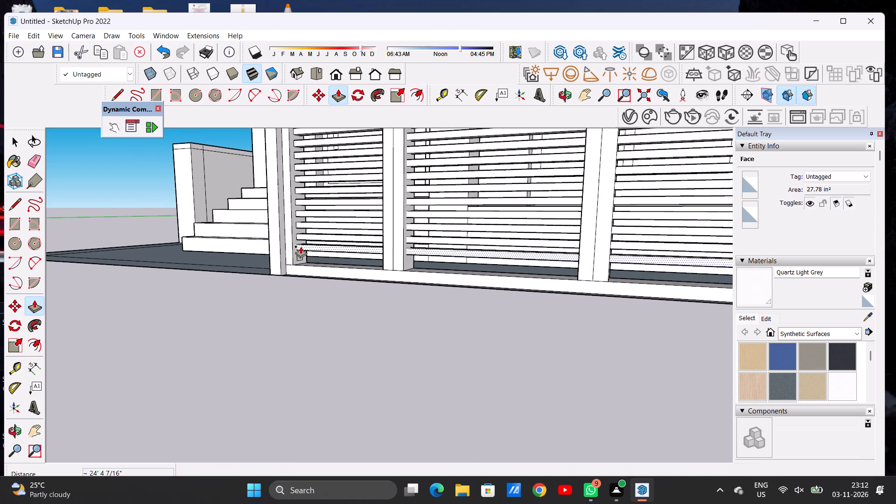
scroll(308, 261, "up", 1)
scroll(308, 261, "down", 1)
scroll(308, 261, "up", 6)
left_click(288, 257)
scroll(415, 259, "down", 4)
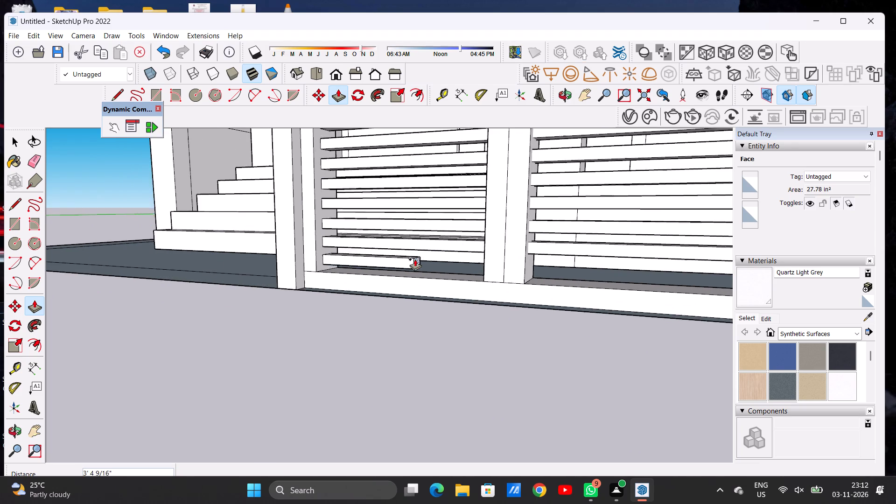
scroll(415, 259, "down", 5)
scroll(479, 264, "down", 9)
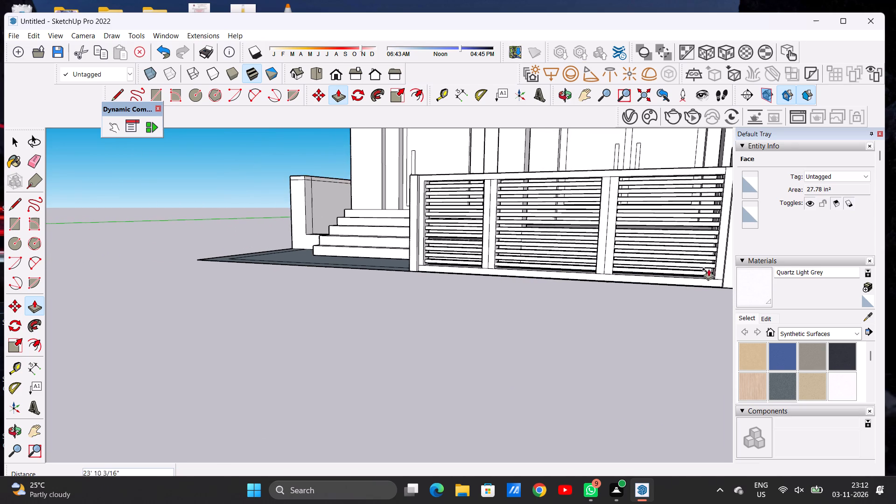
scroll(717, 269, "up", 1)
scroll(717, 269, "down", 1)
scroll(717, 269, "up", 3)
scroll(717, 269, "down", 1)
scroll(717, 269, "up", 5)
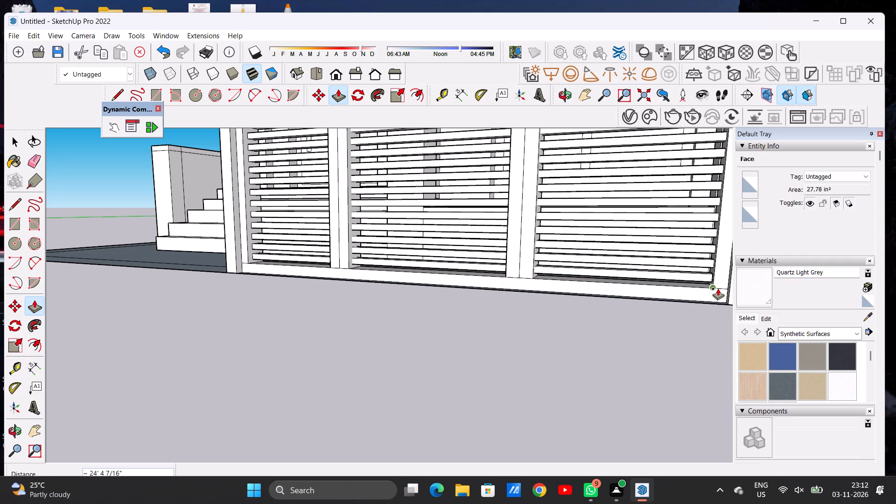
left_click(718, 288)
key("space")
Inspect the barred entrance frame, the boundary walls and the whole house from the front, above and the sides.
key("o")
scroll(430, 286, "down", 1)
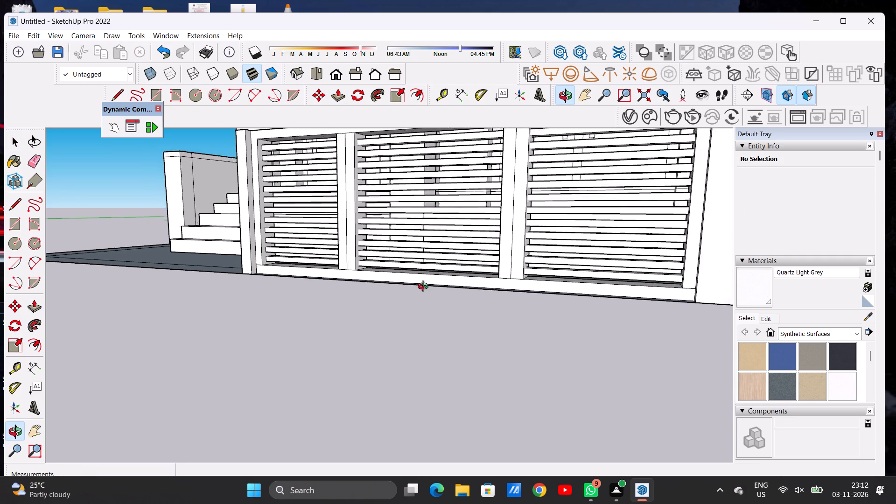
scroll(425, 287, "down", 9)
scroll(516, 269, "up", 1)
scroll(516, 269, "down", 6)
left_click_drag(470, 277, 546, 304)
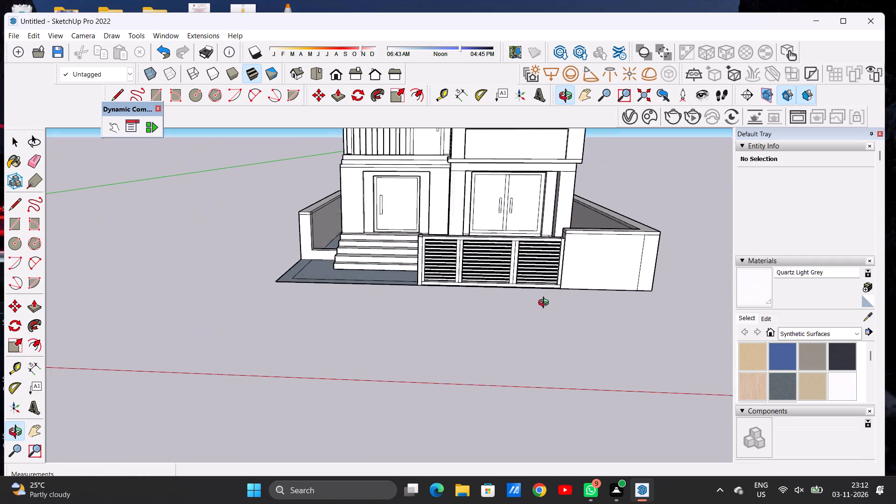
left_click_drag(546, 304, 548, 303)
scroll(426, 291, "down", 8)
left_click_drag(444, 294, 447, 258)
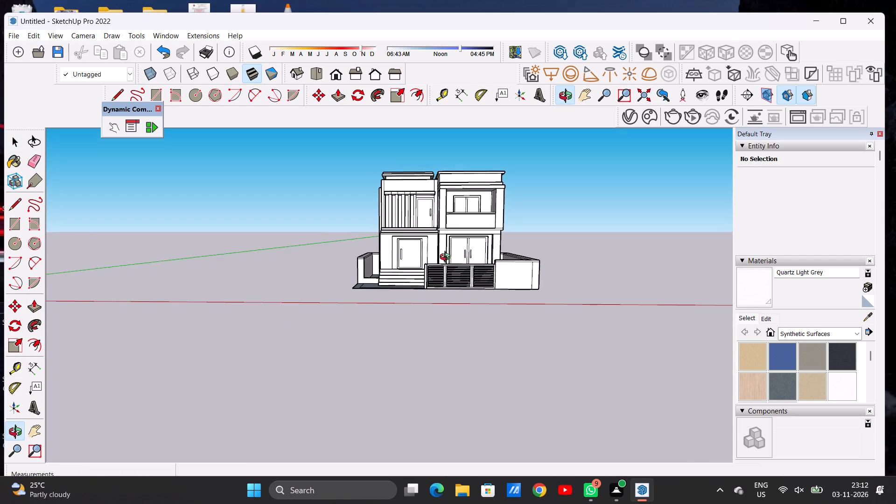
left_click_drag(447, 258, 459, 337)
scroll(549, 274, "down", 5)
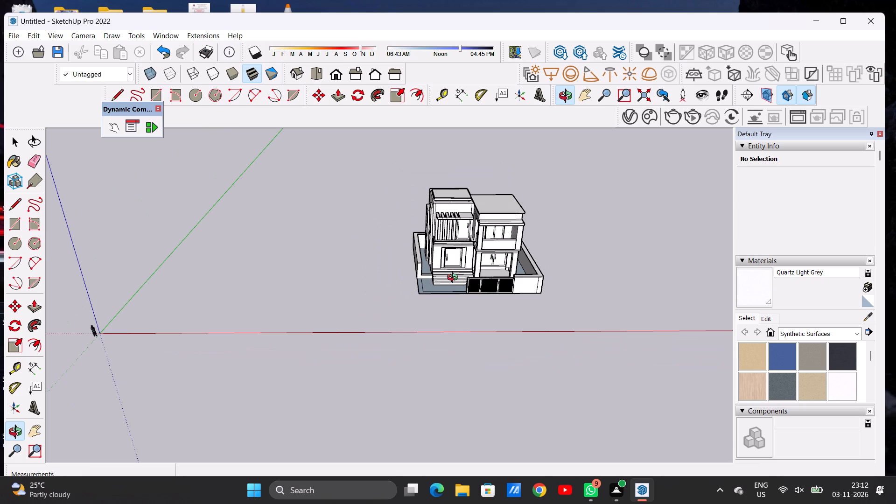
scroll(441, 291, "up", 7)
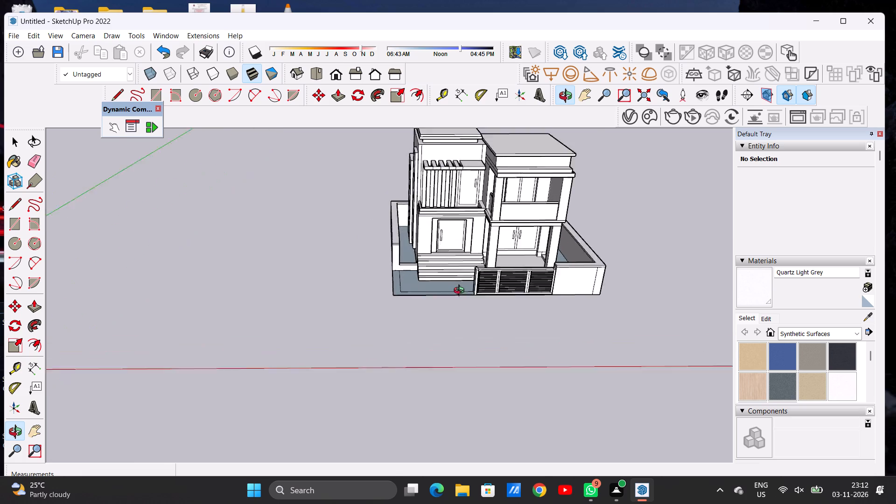
scroll(461, 292, "up", 10)
scroll(444, 285, "down", 1)
scroll(446, 283, "up", 1)
scroll(448, 281, "down", 3)
left_click_drag(407, 280, 402, 304)
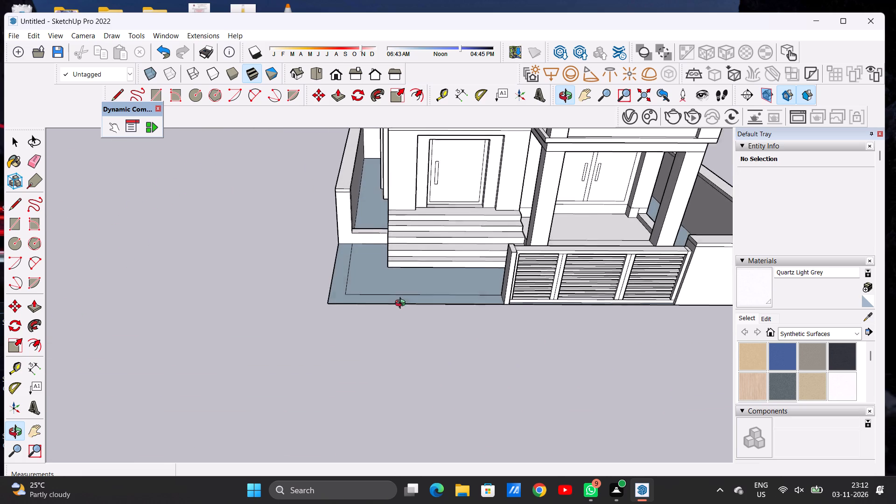
left_click_drag(402, 304, 391, 315)
left_click_drag(385, 315, 392, 320)
scroll(352, 303, "down", 7)
left_click_drag(398, 301, 410, 231)
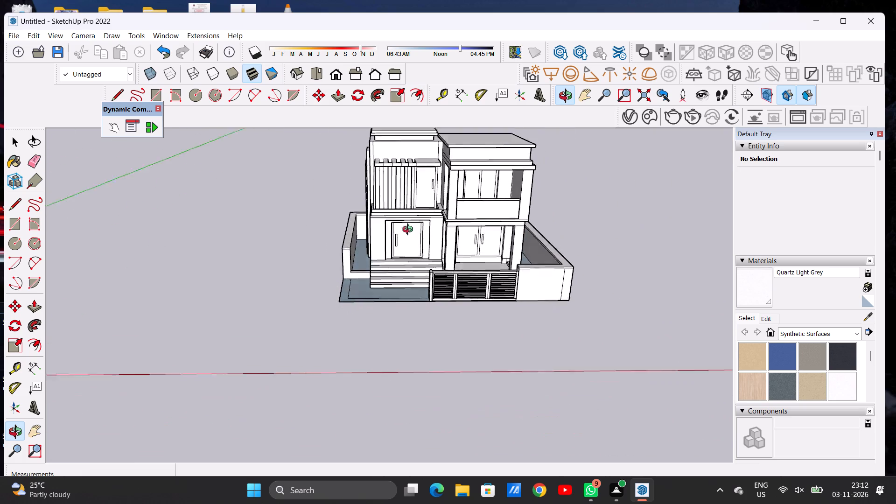
left_click_drag(410, 231, 399, 196)
scroll(342, 276, "down", 6)
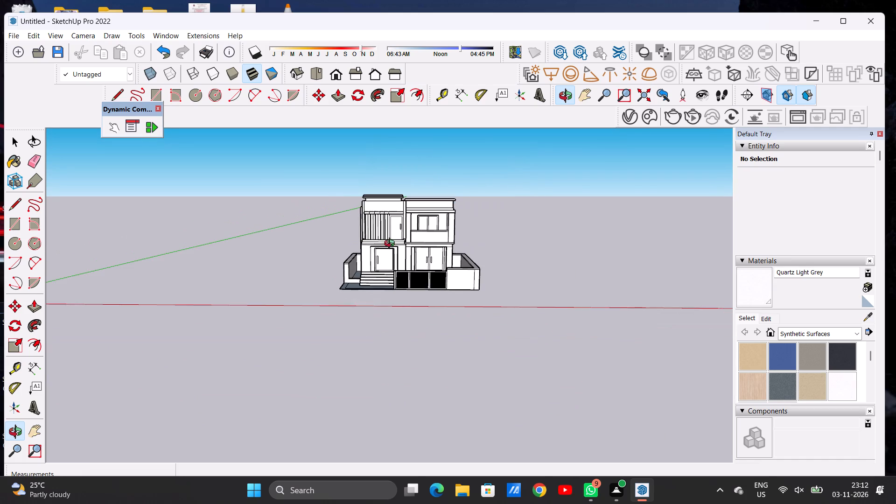
scroll(403, 219, "up", 7)
left_click_drag(466, 332, 466, 313)
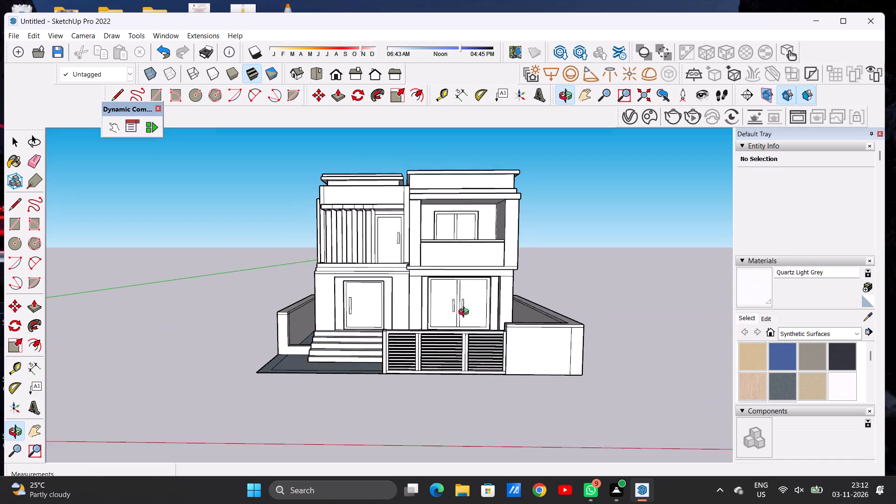
left_click_drag(466, 313, 466, 314)
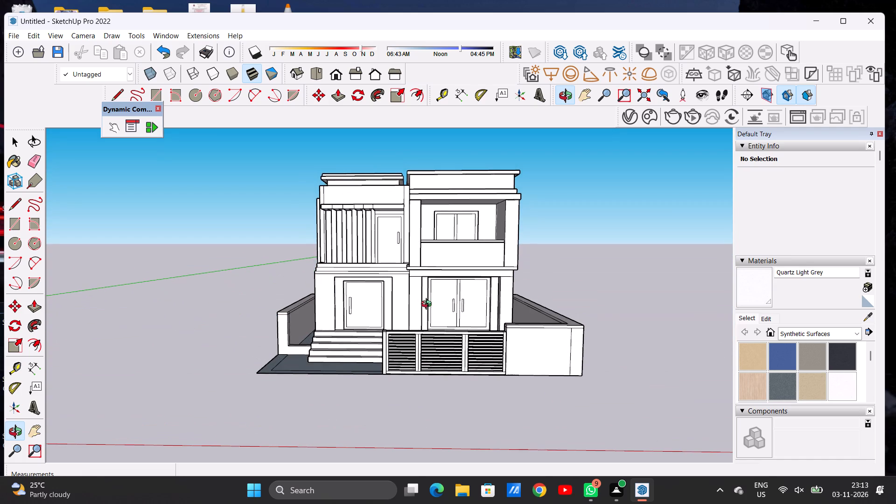
scroll(428, 307, "down", 6)
left_click_drag(443, 333, 439, 386)
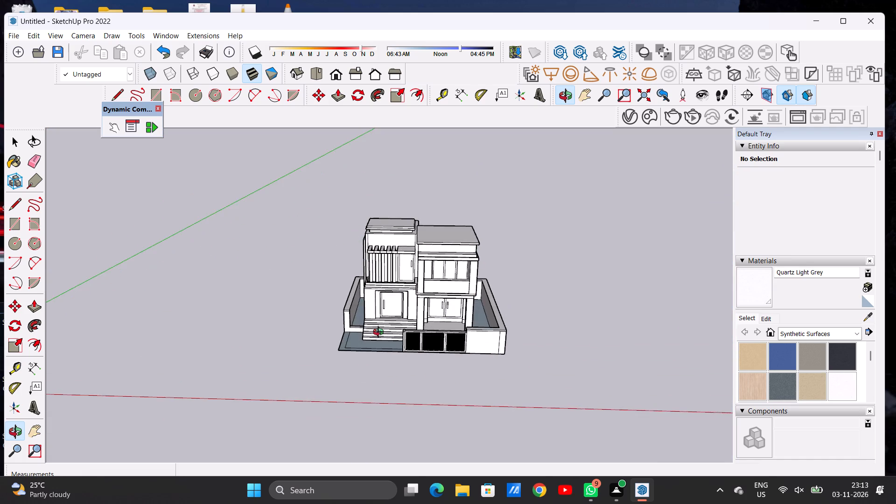
left_click_drag(385, 336, 526, 342)
left_click_drag(402, 322, 525, 329)
left_click_drag(399, 324, 280, 326)
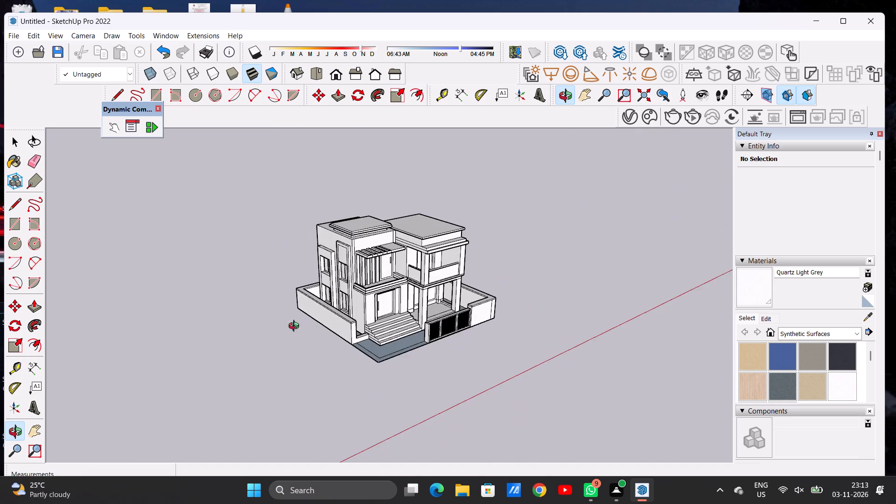
left_click_drag(475, 308, 357, 298)
left_click_drag(457, 296, 481, 257)
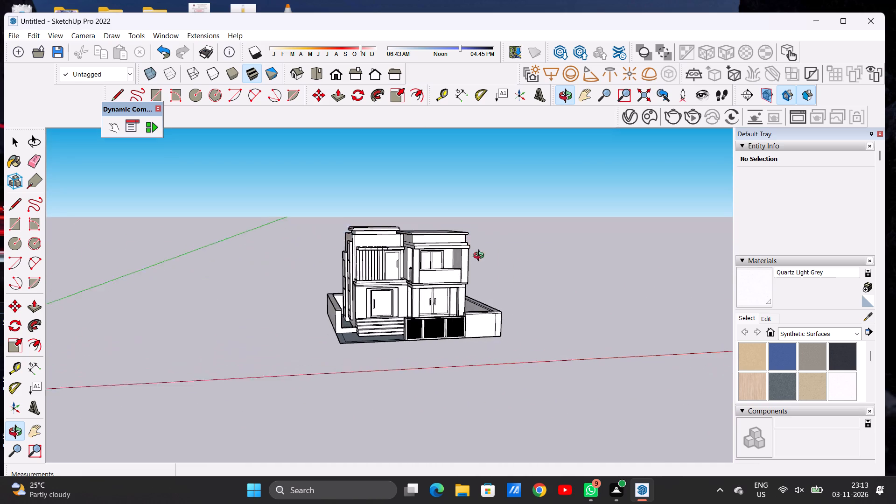
left_click_drag(481, 257, 560, 273)
Examine the upper-floor balconies, the slatted pergola and the roof slabs up close from several angles.
scroll(390, 257, "up", 13)
left_click_drag(382, 242, 349, 303)
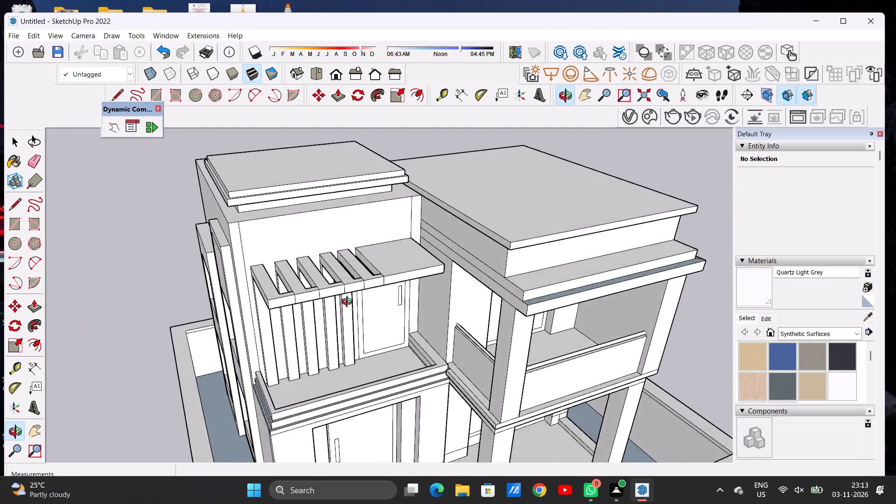
left_click_drag(349, 303, 271, 244)
left_click_drag(299, 306, 301, 264)
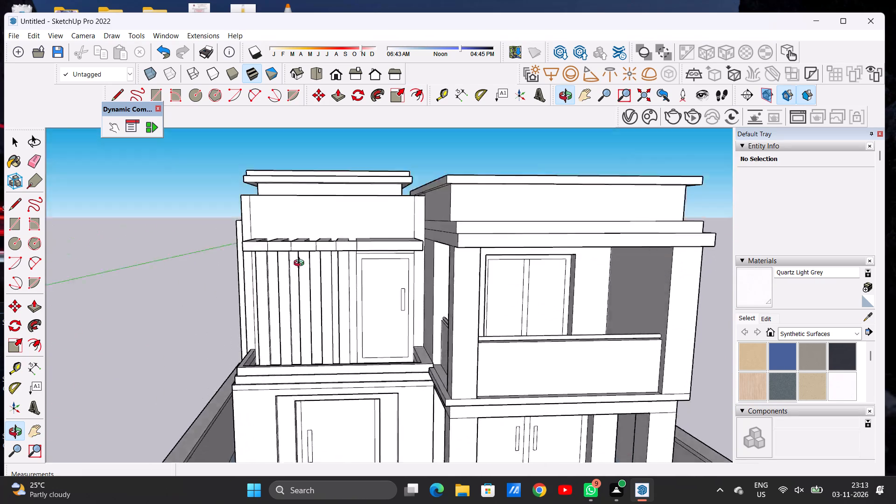
left_click_drag(301, 264, 476, 263)
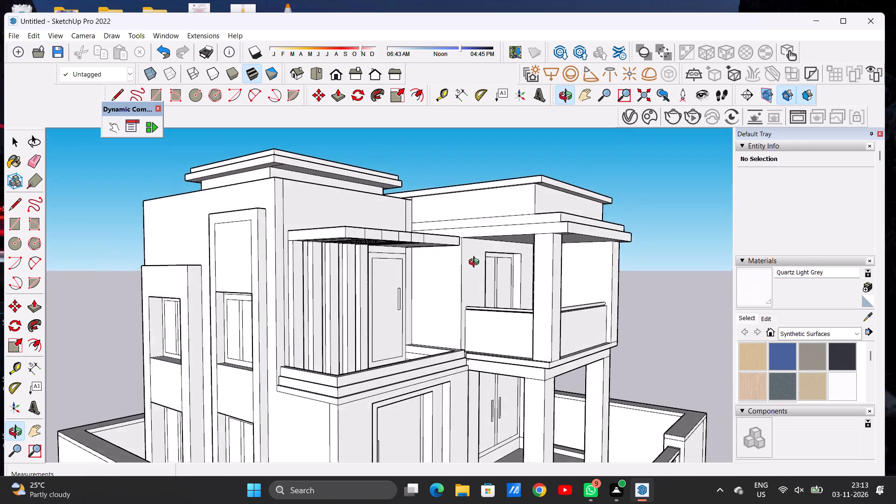
left_click_drag(476, 263, 311, 302)
scroll(427, 308, "down", 6)
left_click_drag(477, 313, 441, 301)
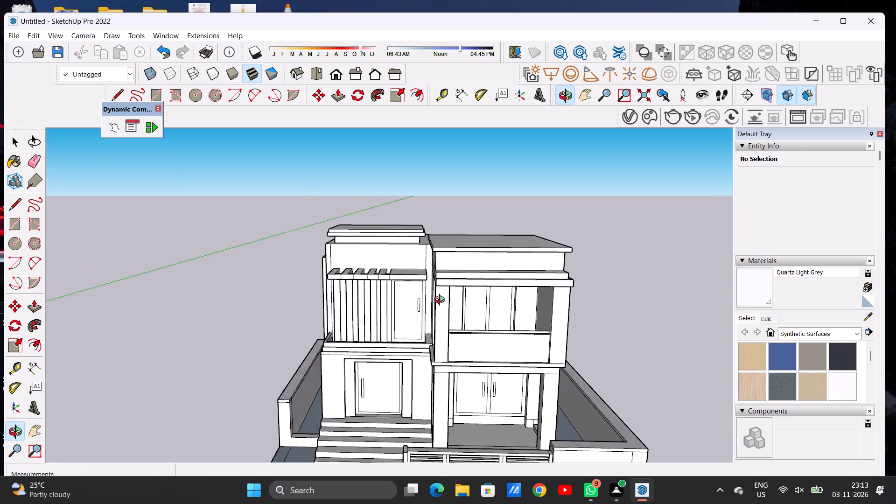
left_click_drag(441, 301, 439, 378)
scroll(342, 337, "up", 1)
scroll(341, 337, "down", 2)
scroll(338, 337, "up", 9)
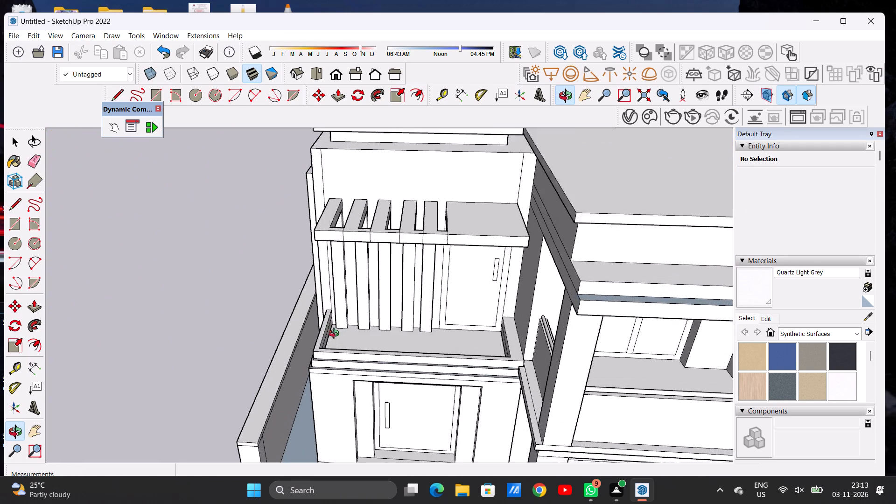
scroll(336, 335, "up", 3)
left_click_drag(390, 329, 469, 274)
scroll(345, 307, "down", 7)
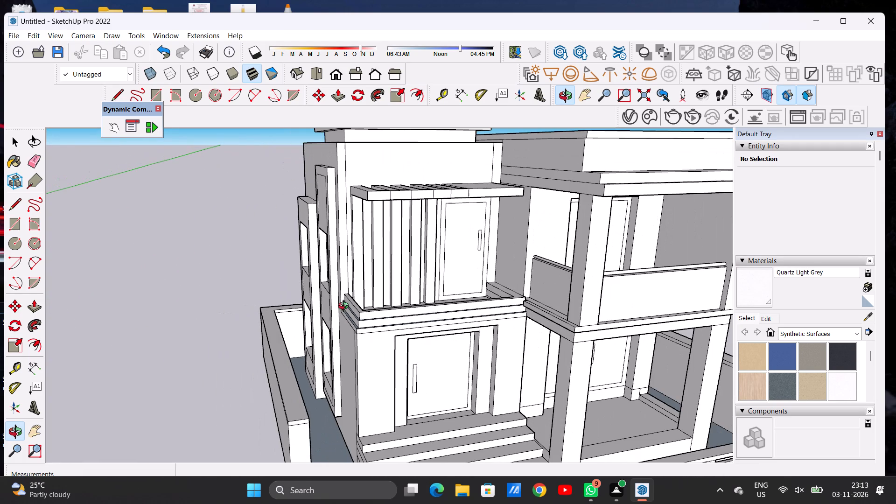
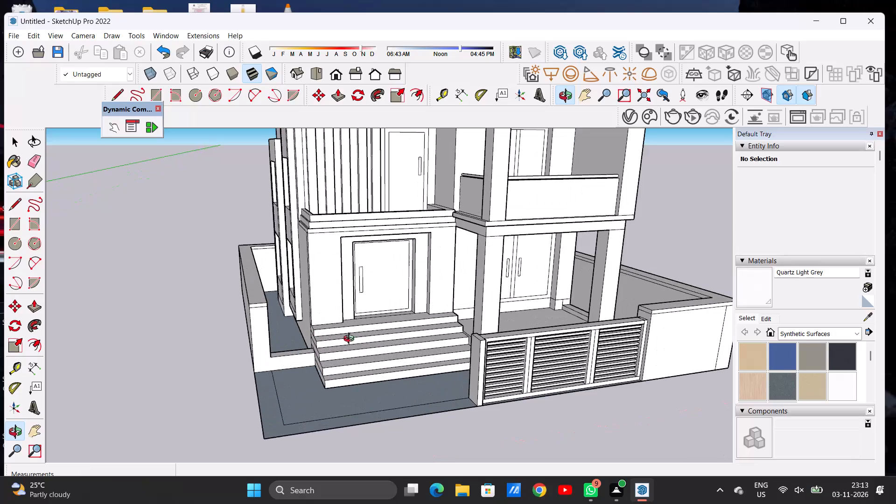
Examine the front entrance steps, the open plot corner and the adjoining boundary wall end from above and up close.
left_click_drag(346, 349, 318, 353)
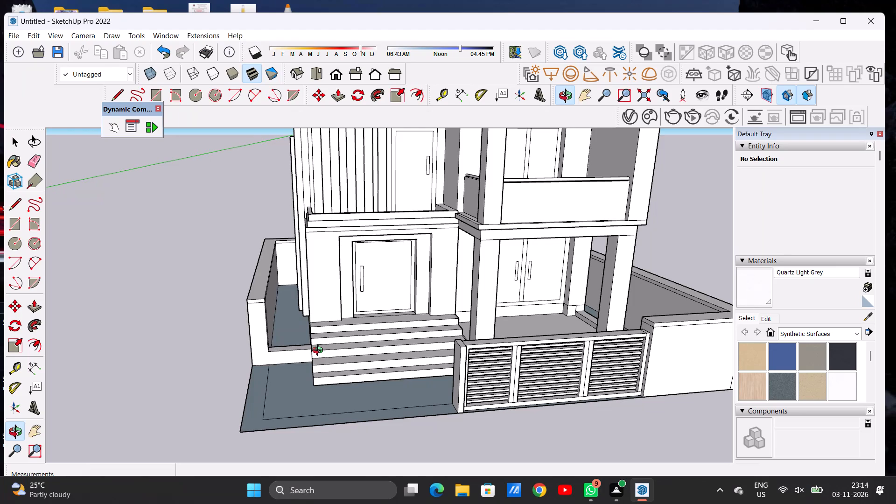
scroll(320, 351, "down", 4)
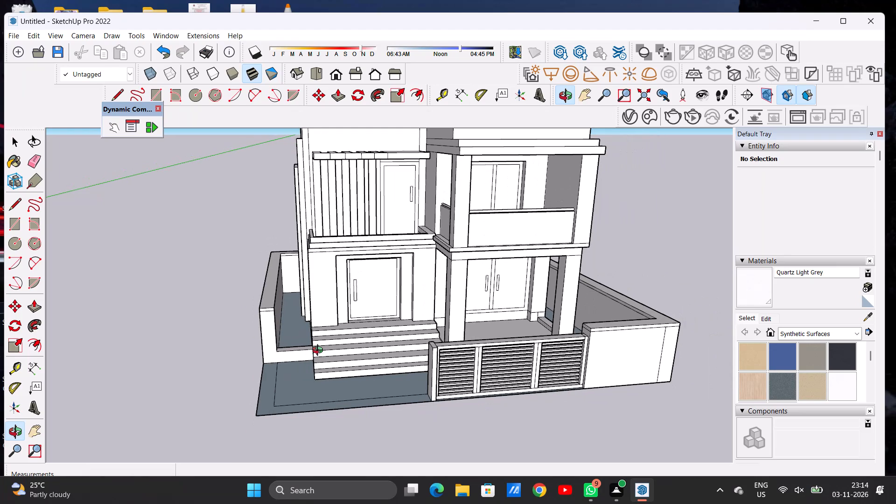
scroll(320, 351, "down", 6)
left_click_drag(345, 368, 296, 350)
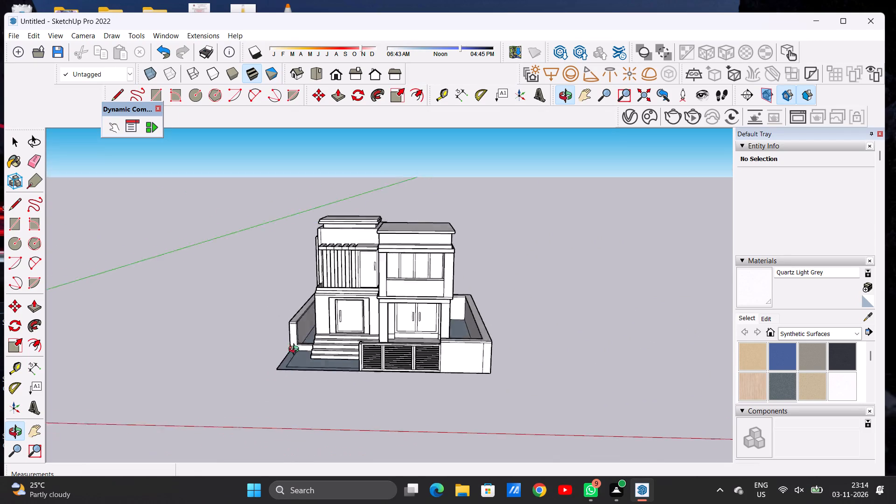
left_click_drag(296, 350, 328, 430)
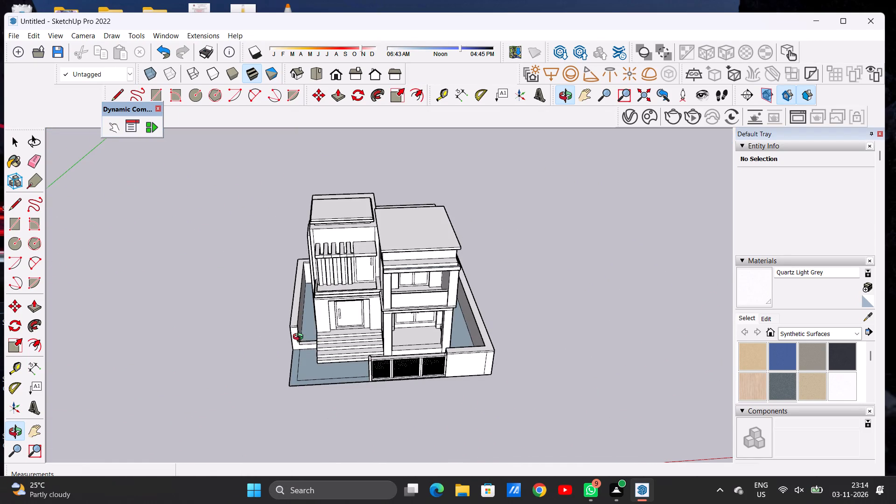
scroll(300, 338, "up", 8)
scroll(308, 319, "down", 1)
scroll(308, 319, "up", 4)
left_click_drag(319, 342, 273, 286)
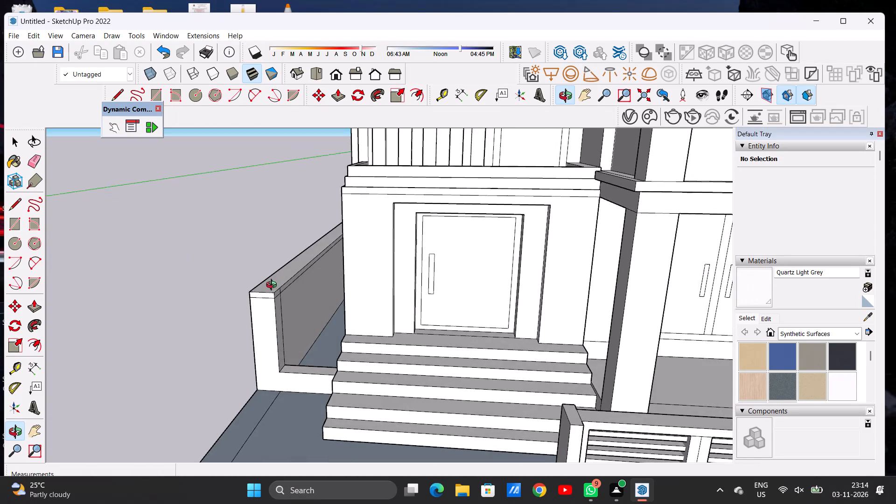
left_click_drag(273, 286, 274, 284)
Check the house's plain side wall and roofs, and inspect where the low boundary wall meets the entrance steps.
scroll(357, 310, "down", 6)
left_click_drag(581, 294, 320, 301)
scroll(367, 303, "down", 10)
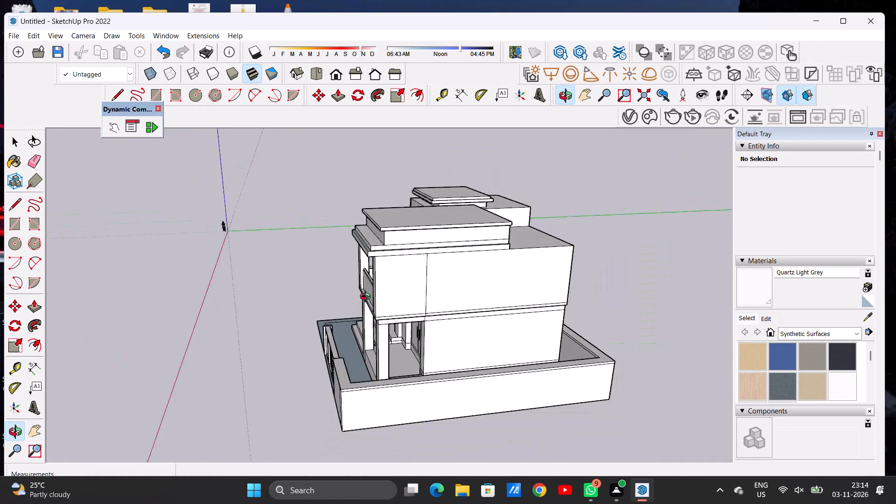
scroll(367, 298, "down", 4)
left_click_drag(495, 308, 489, 376)
left_click_drag(299, 329, 318, 337)
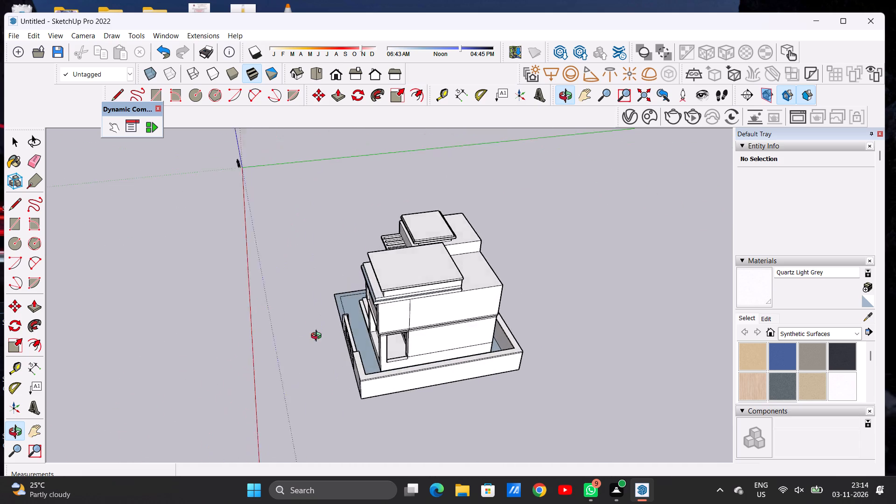
left_click_drag(318, 337, 494, 319)
left_click_drag(355, 338, 510, 376)
scroll(338, 344, "up", 3)
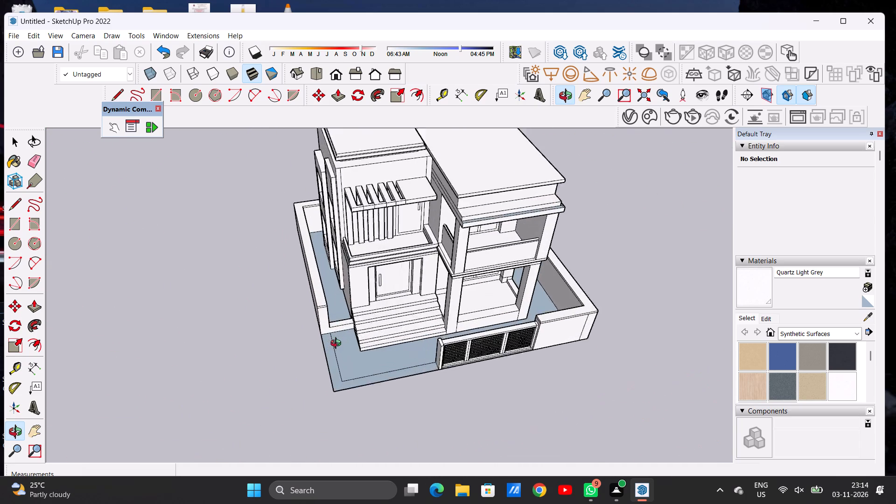
scroll(338, 344, "up", 13)
left_click_drag(337, 332, 226, 250)
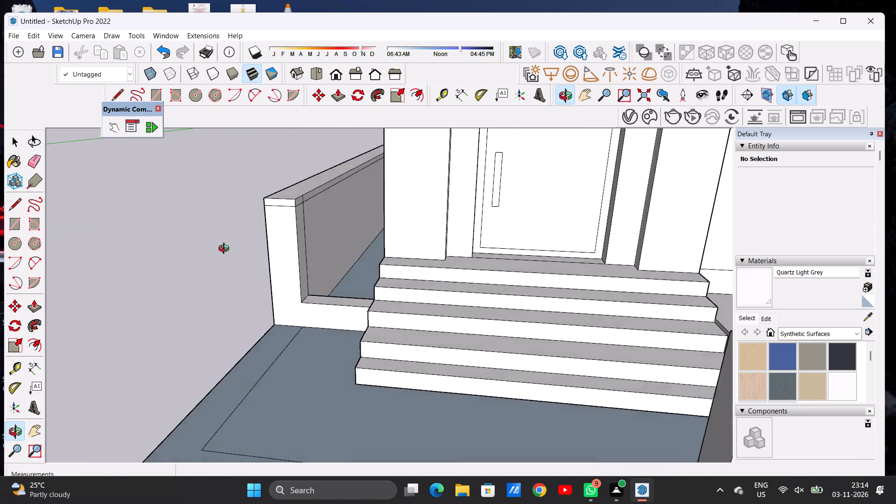
left_click_drag(226, 250, 308, 284)
Inspect the whole house and its boundary walls from both front corners, the windowed side and straight on.
scroll(308, 287, "down", 15)
left_click_drag(506, 255, 347, 241)
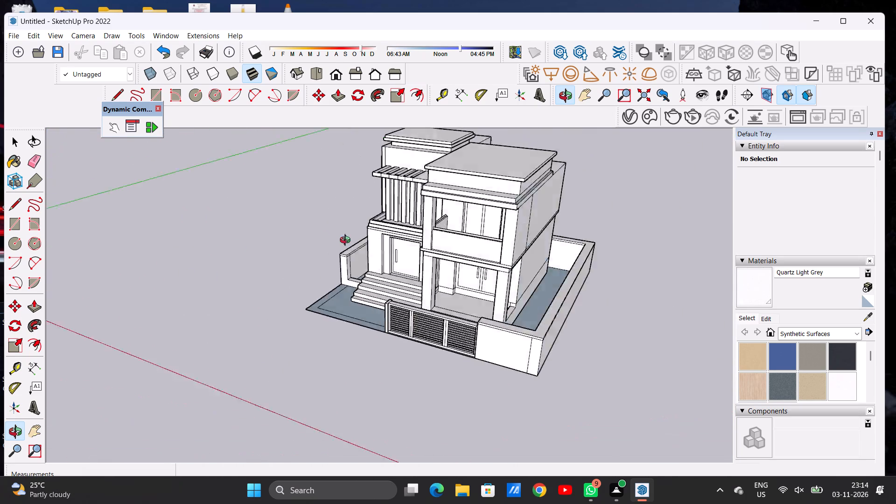
left_click_drag(347, 241, 485, 253)
left_click_drag(263, 245, 475, 245)
left_click_drag(219, 248, 330, 252)
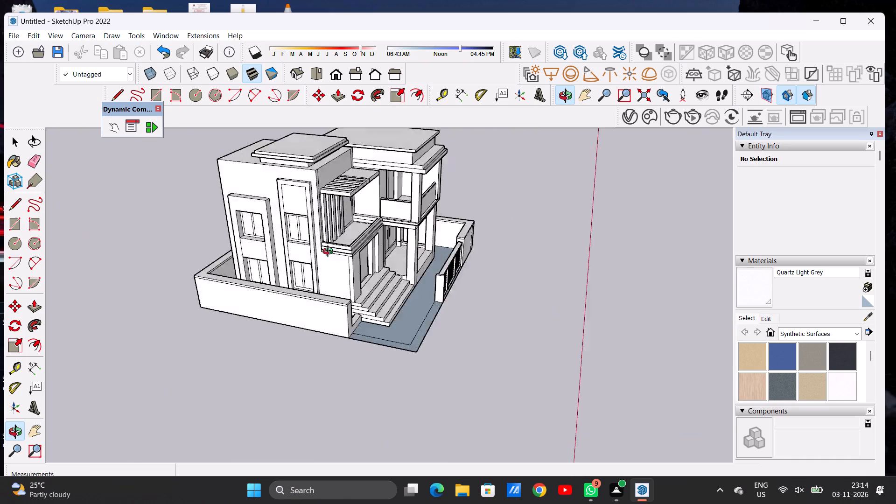
left_click_drag(330, 252, 266, 279)
left_click_drag(422, 289, 281, 255)
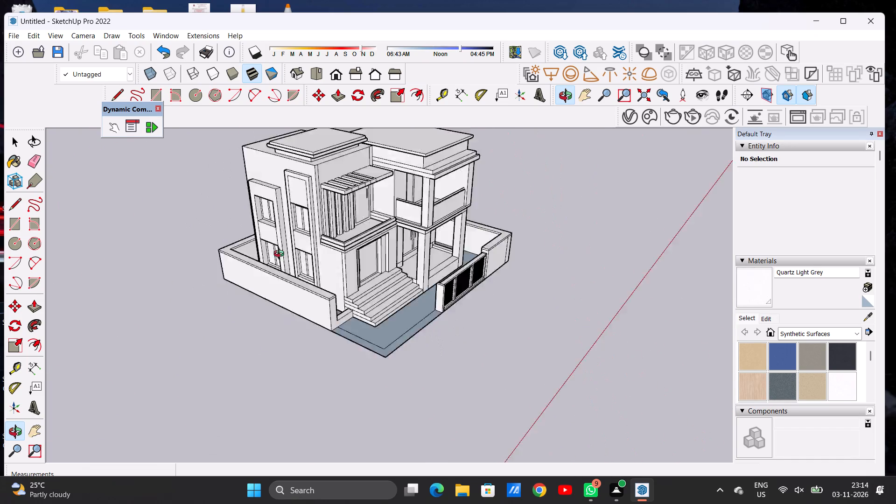
left_click_drag(281, 255, 205, 240)
left_click_drag(393, 266, 359, 250)
scroll(300, 266, "down", 12)
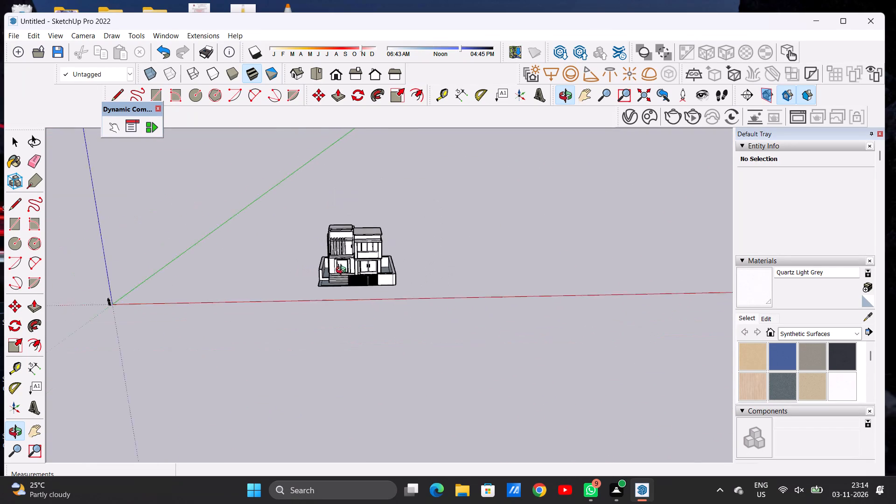
scroll(343, 271, "down", 2)
scroll(347, 272, "up", 6)
scroll(347, 272, "down", 1)
scroll(347, 272, "up", 9)
left_click_drag(361, 262, 351, 221)
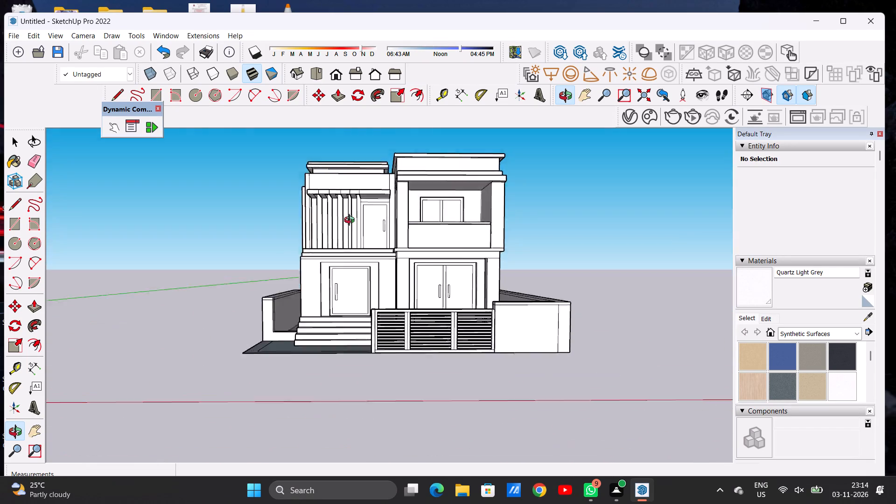
left_click_drag(351, 221, 373, 289)
left_click_drag(477, 290, 570, 282)
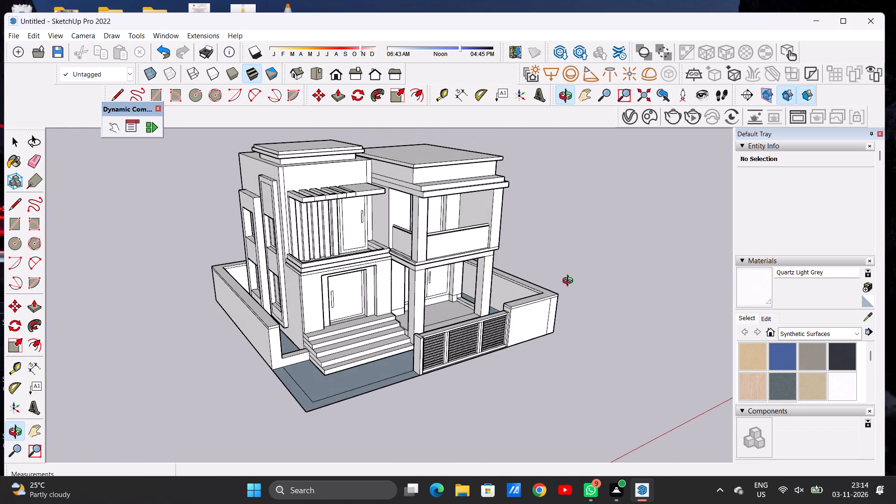
scroll(483, 313, "down", 6)
left_click_drag(427, 332, 389, 403)
Review the front plot edge from above and examine the barred frame and adjoining front wall at eye level.
scroll(388, 381, "up", 7)
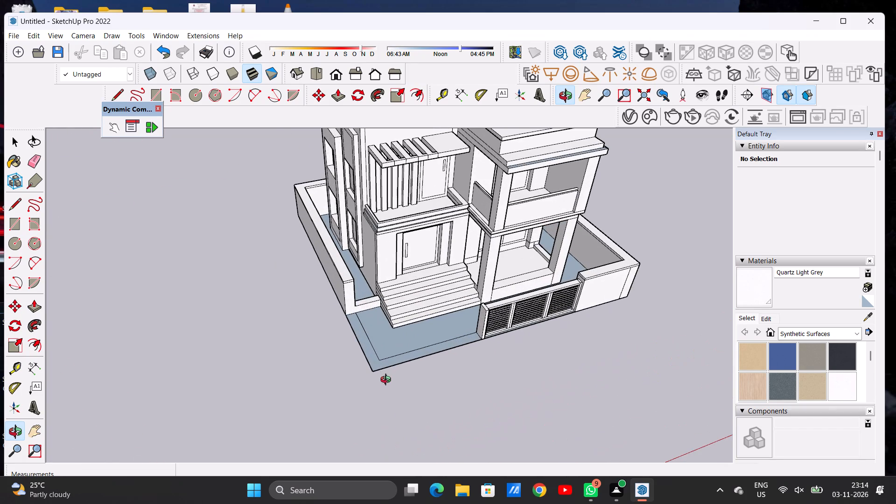
left_click_drag(450, 368, 366, 349)
scroll(375, 374, "down", 7)
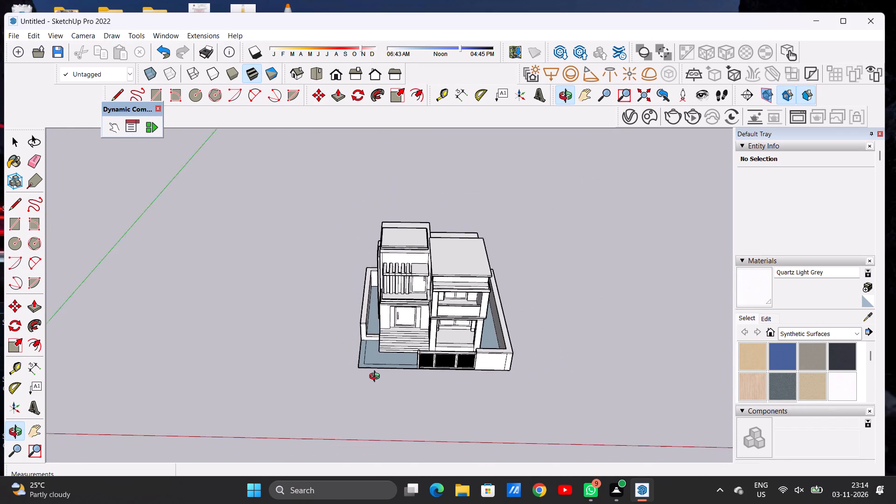
scroll(377, 378, "down", 6)
scroll(472, 360, "up", 7)
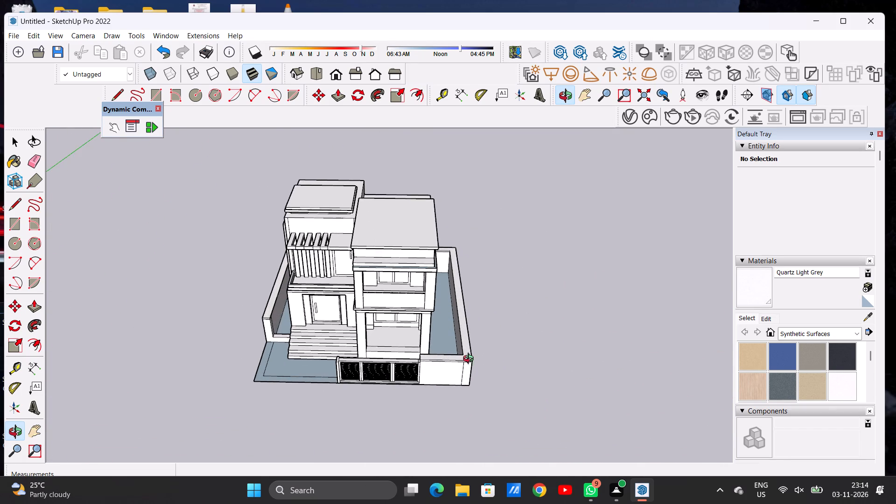
scroll(438, 367, "up", 8)
scroll(516, 361, "down", 9)
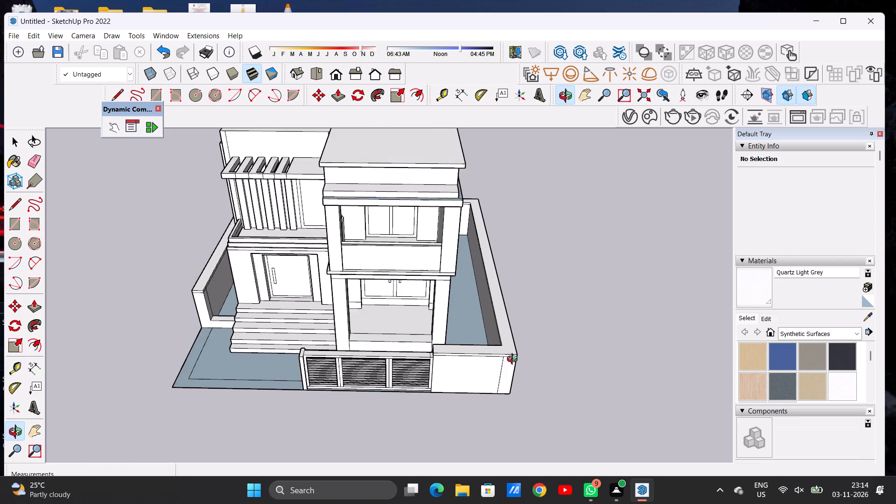
scroll(514, 360, "down", 2)
scroll(404, 383, "up", 7)
left_click_drag(404, 383, 395, 273)
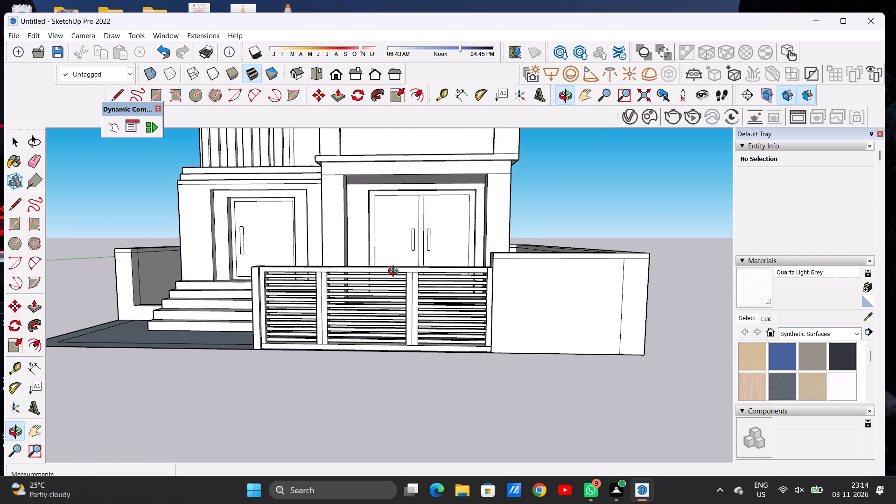
left_click_drag(395, 273, 400, 285)
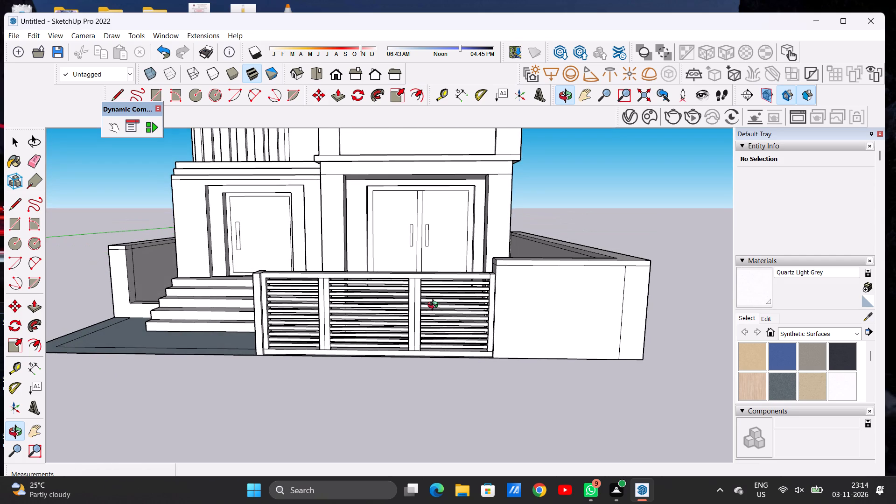
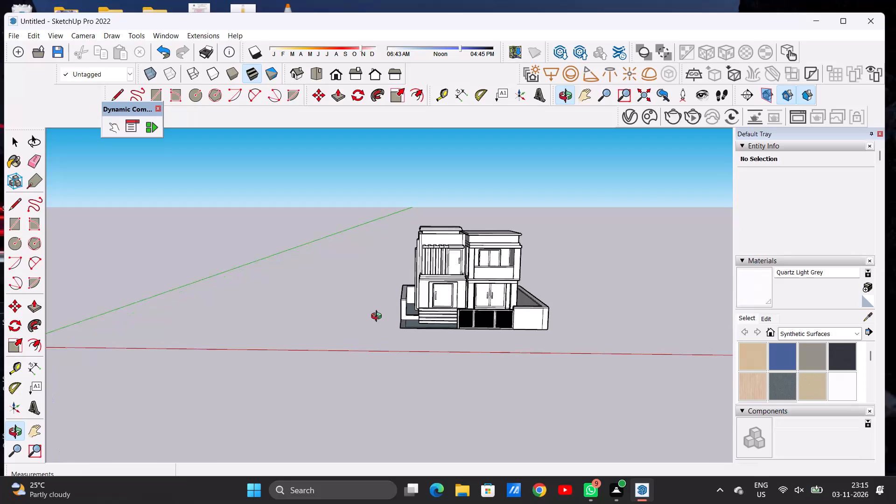
Inspect the front gate, entrance steps and adjoining boundary walls straight on, up close and from the open plot corner.
scroll(378, 317, "up", 5)
scroll(622, 314, "up", 9)
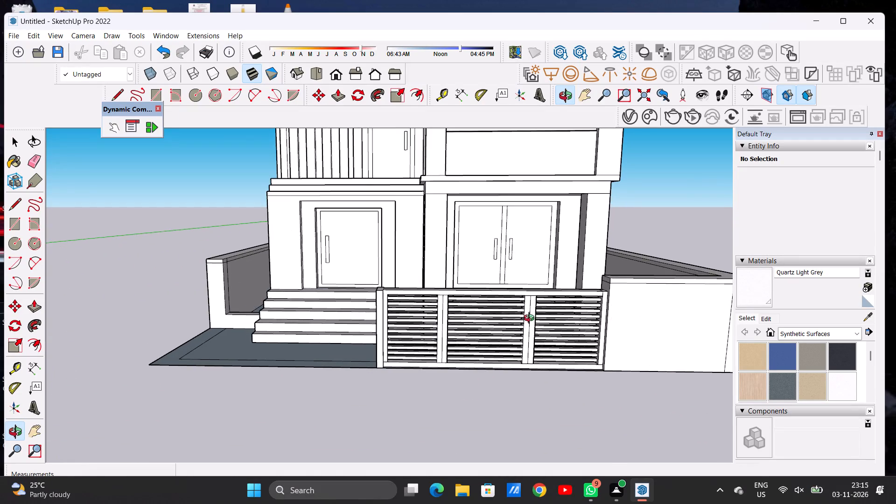
left_click_drag(524, 321, 669, 337)
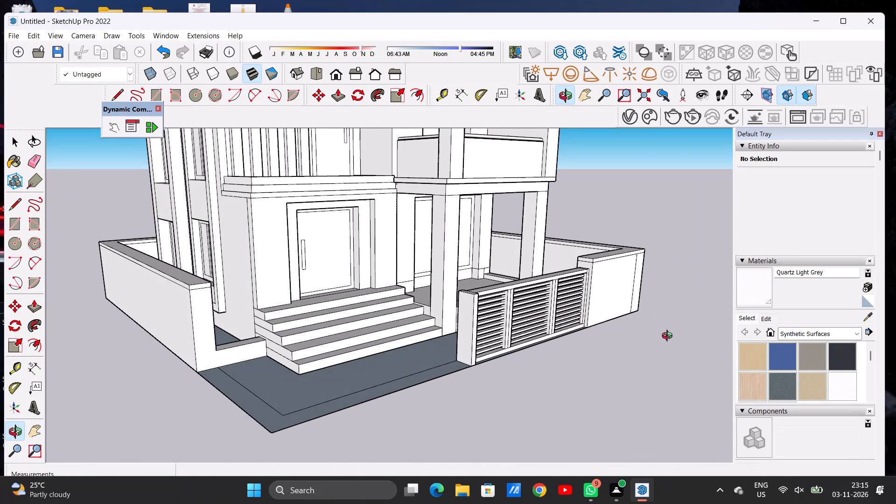
left_click_drag(669, 337, 678, 336)
scroll(497, 301, "up", 7)
scroll(497, 301, "down", 1)
scroll(497, 301, "up", 1)
left_click_drag(543, 302, 361, 303)
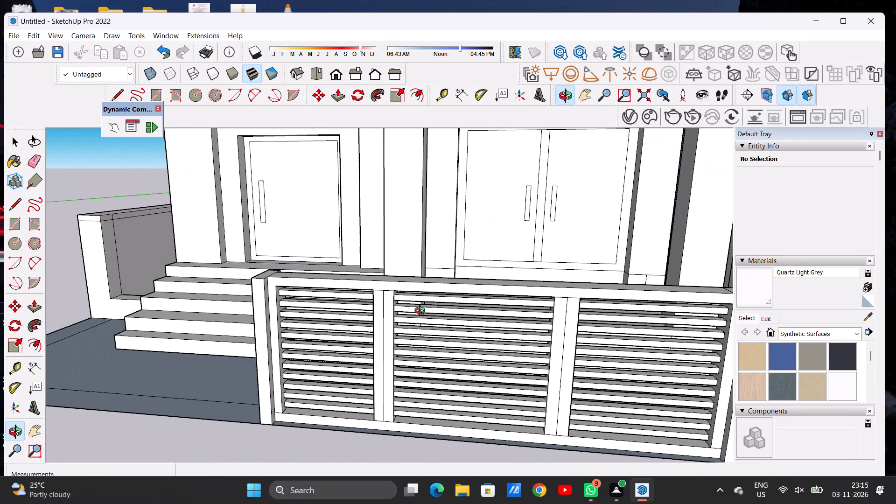
scroll(456, 312, "down", 4)
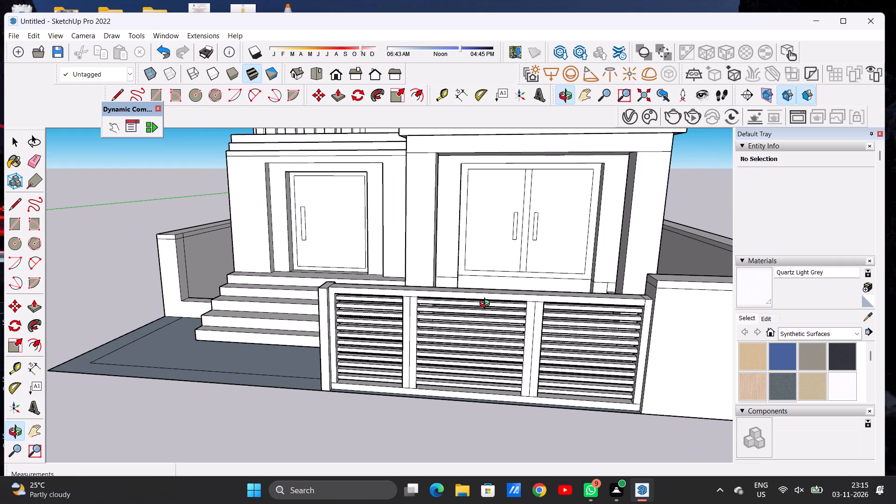
scroll(503, 303, "down", 2)
scroll(504, 304, "up", 1)
scroll(504, 304, "down", 17)
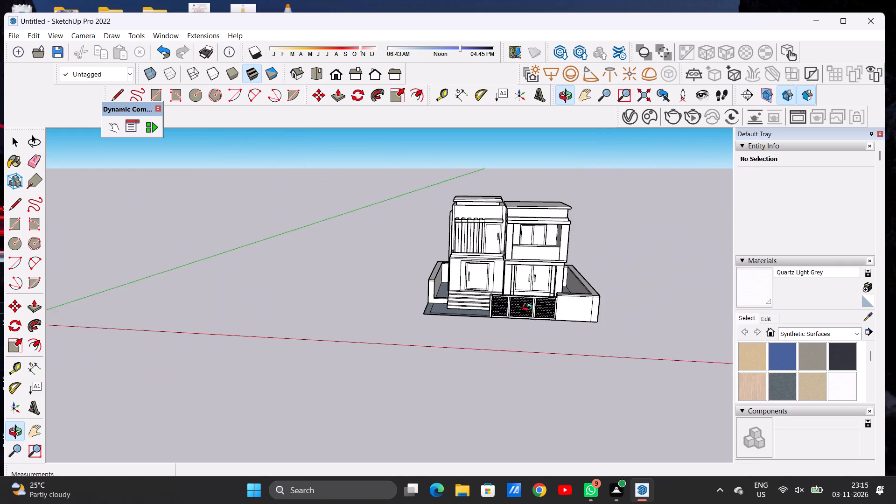
scroll(536, 319, "up", 6)
left_click_drag(462, 297, 566, 332)
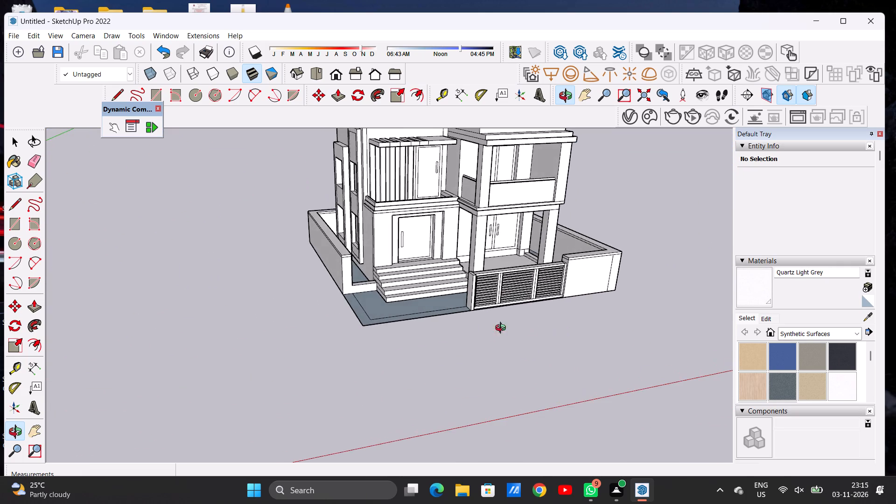
scroll(455, 337, "down", 7)
scroll(483, 311, "up", 10)
left_click_drag(483, 330, 486, 316)
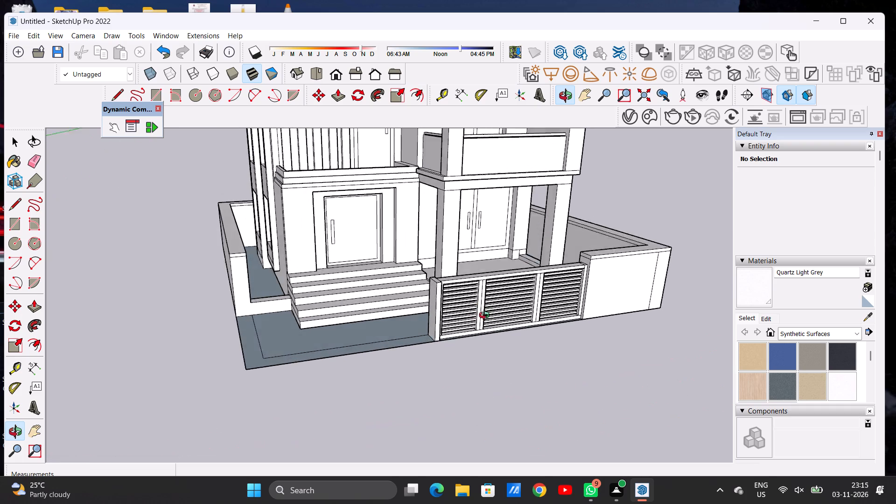
Paint the gate end post's front and top faces and the top rail's upper face with dark grey Color M06.
left_click_drag(486, 316, 503, 331)
scroll(486, 273, "up", 7)
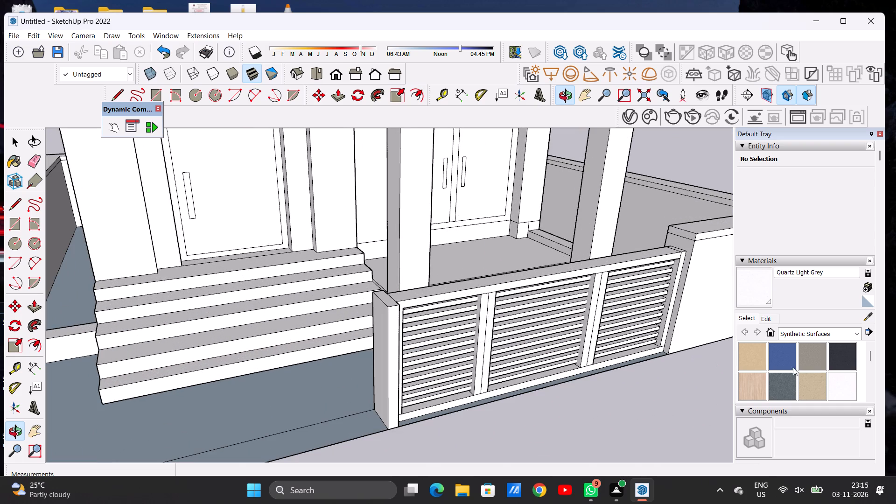
left_click(791, 331)
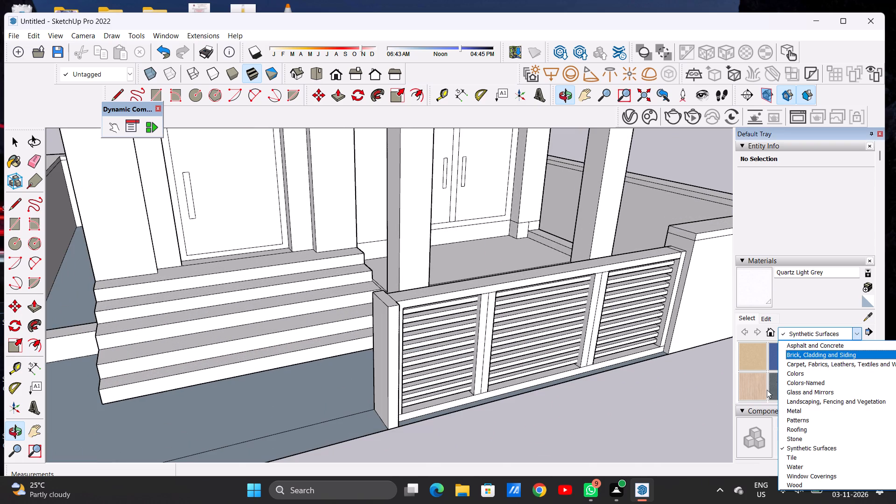
left_click(805, 377)
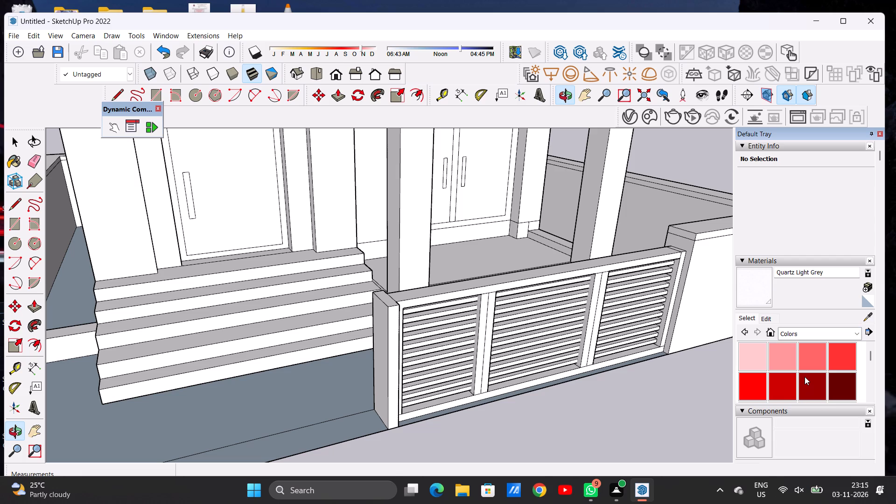
scroll(805, 377, "down", 6)
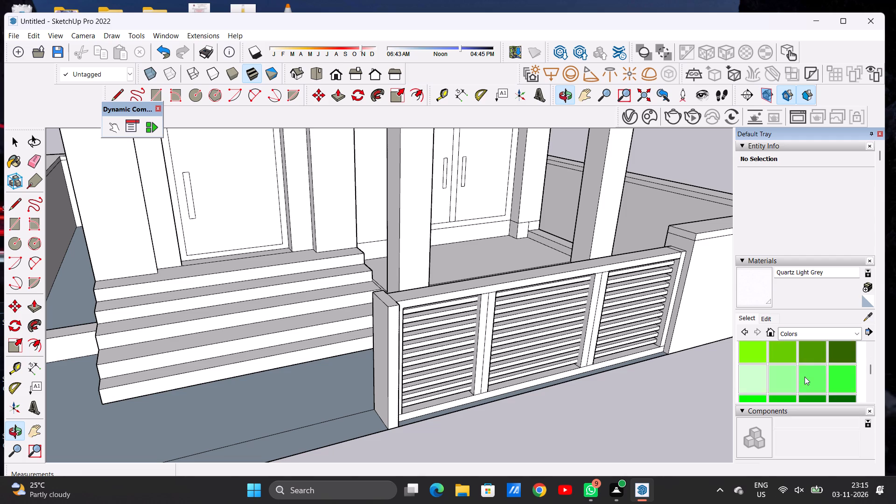
scroll(805, 377, "down", 7)
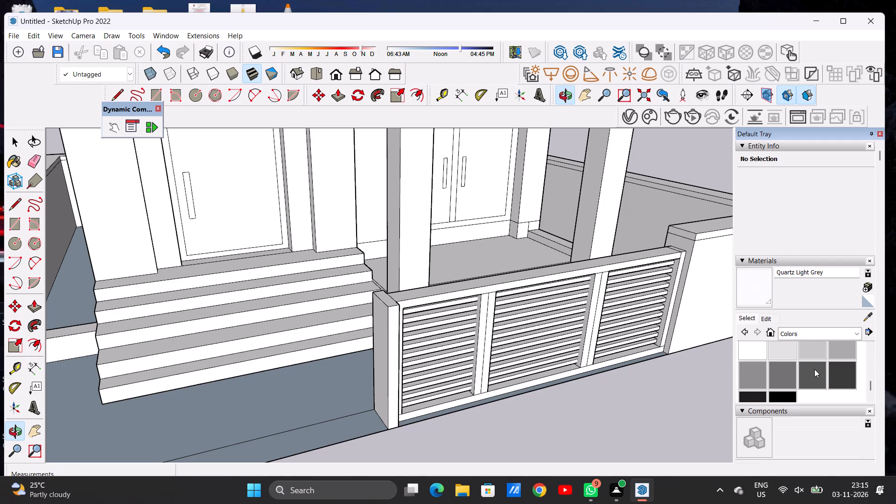
left_click(814, 369)
scroll(418, 329, "up", 6)
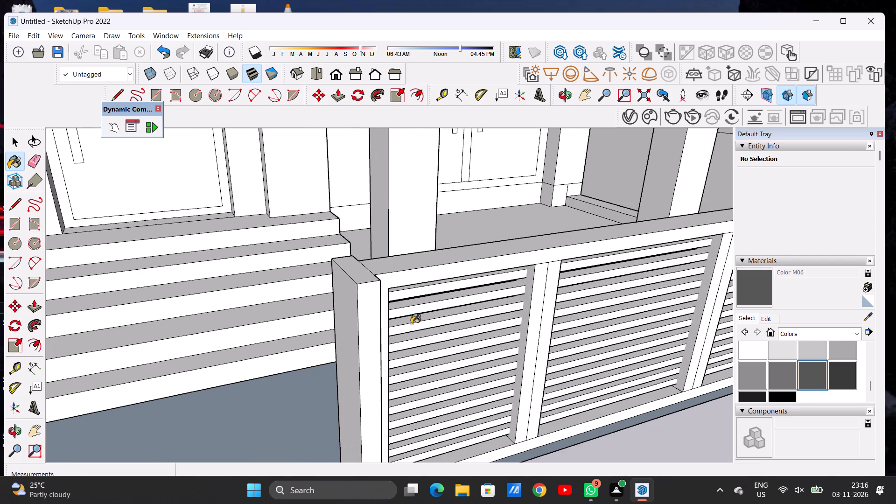
scroll(374, 301, "up", 5)
left_click(364, 294)
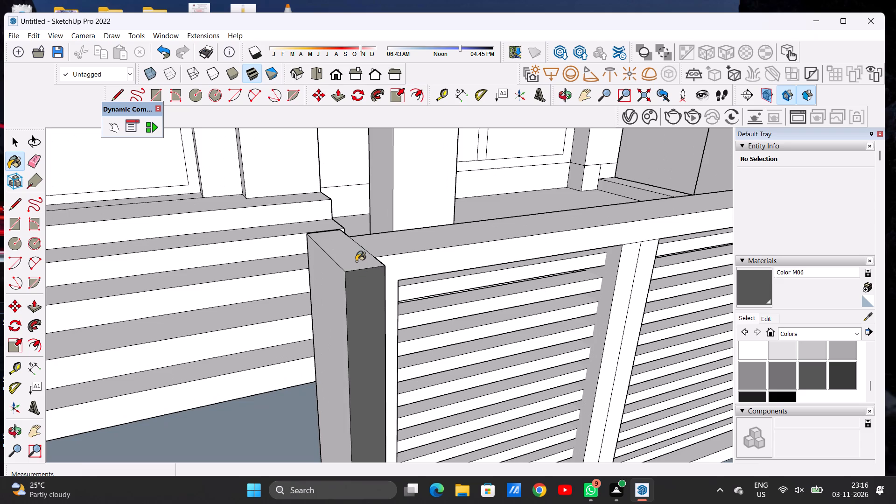
left_click(356, 261)
left_click(387, 242)
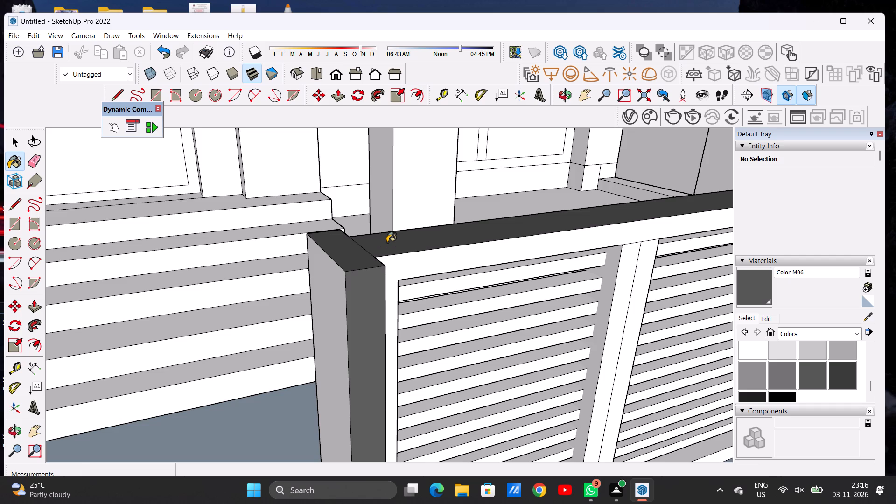
Paint the gate frame's front face and the end post's side face towards the steps with Color M06.
scroll(407, 276, "up", 7)
left_click(384, 260)
scroll(342, 258, "down", 2)
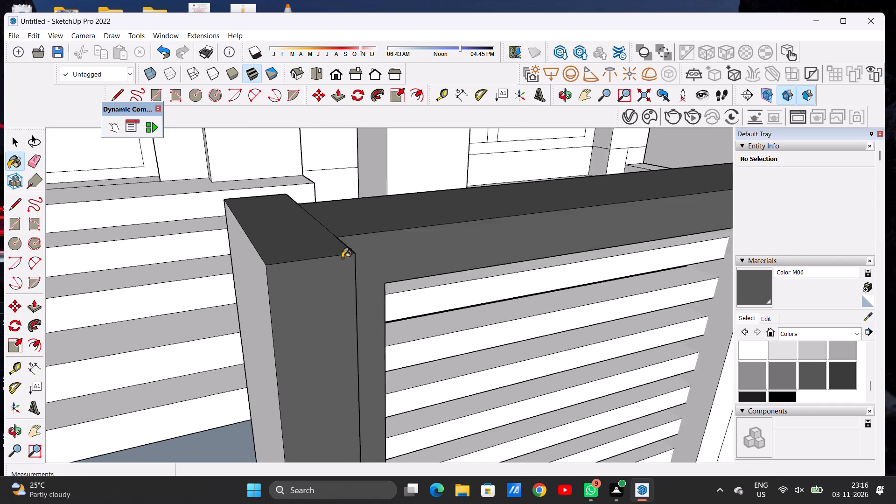
scroll(342, 258, "down", 20)
scroll(343, 252, "up", 2)
scroll(343, 252, "down", 1)
scroll(343, 252, "up", 5)
left_click(354, 231)
scroll(351, 250, "down", 5)
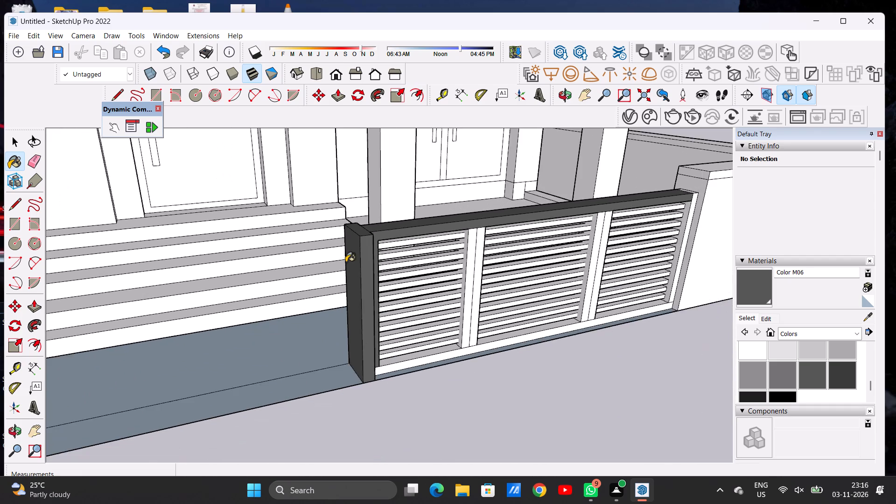
scroll(346, 262, "down", 6)
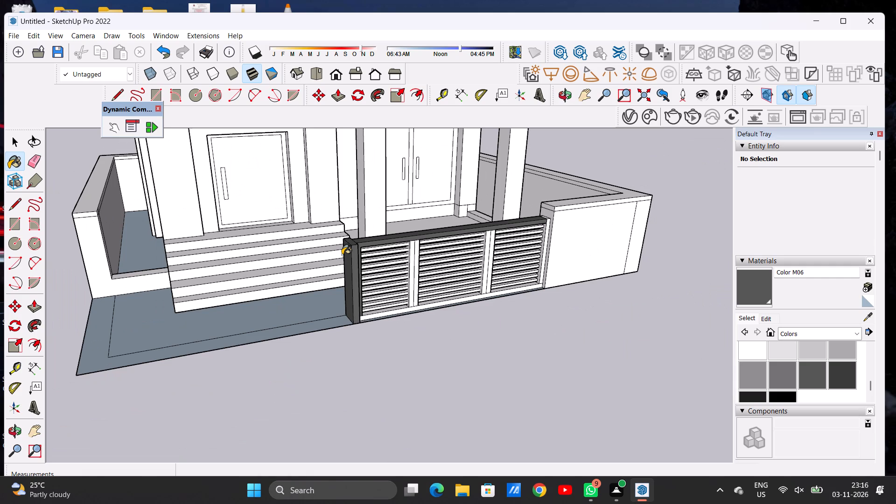
scroll(344, 256, "up", 8)
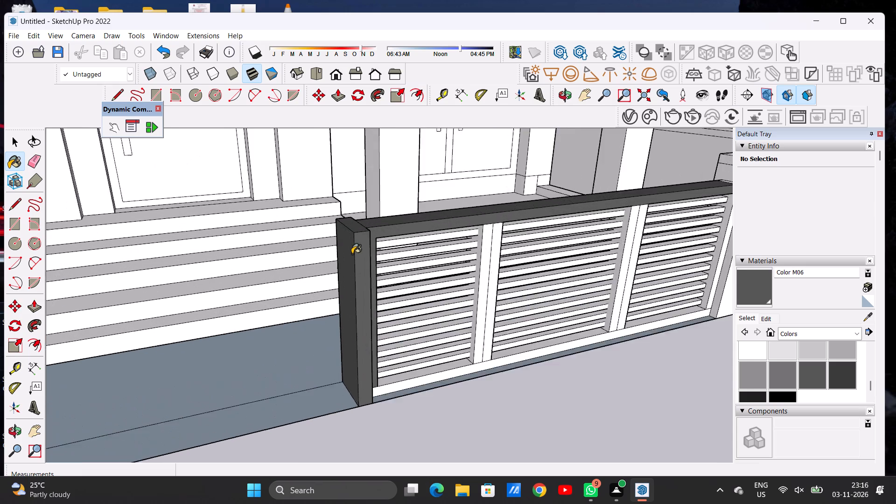
scroll(352, 254, "up", 2)
scroll(351, 256, "down", 14)
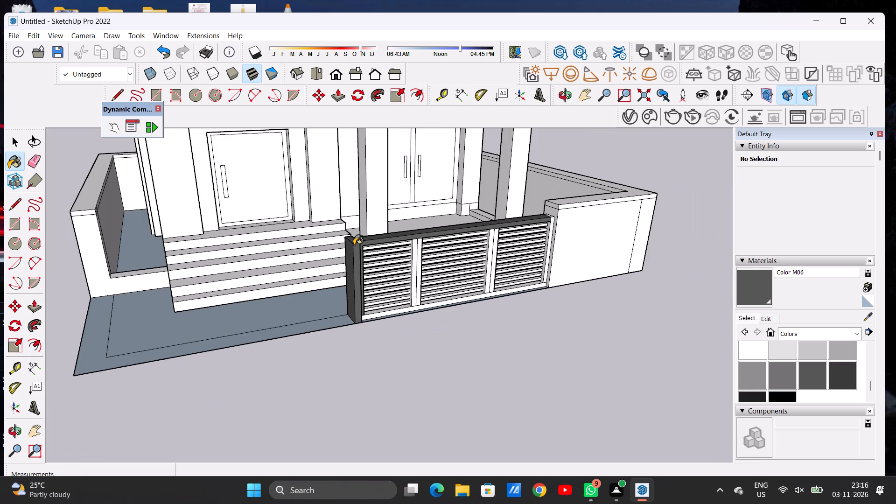
Paint the end post's inner side face, including its small portion behind the top rail, with Color M06.
key("o")
left_click_drag(476, 255, 325, 261)
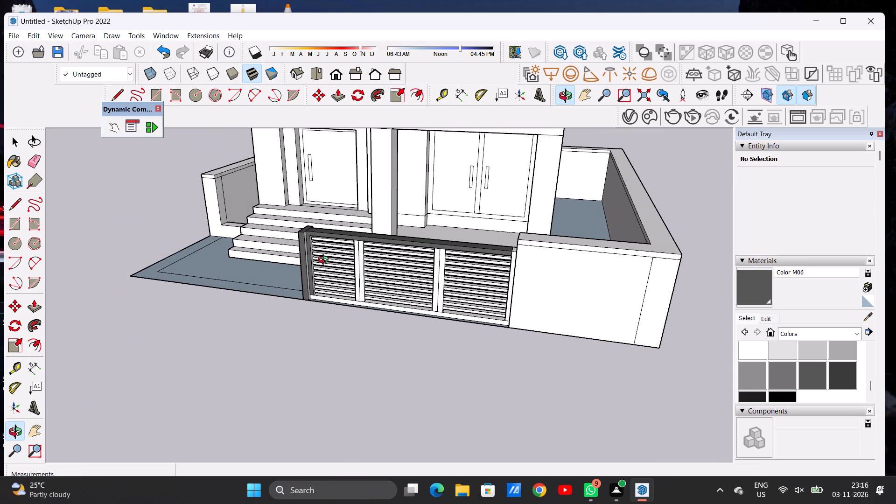
scroll(341, 238, "down", 8)
left_click_drag(332, 263, 294, 292)
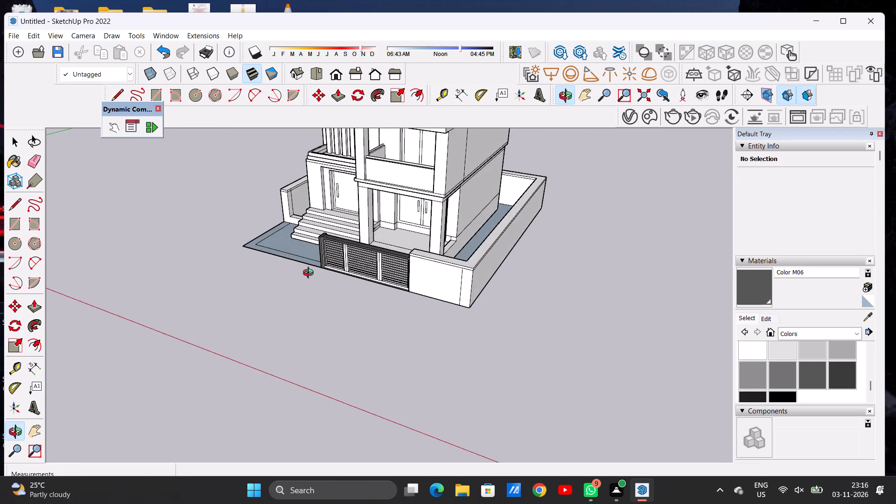
scroll(327, 230, "up", 7)
scroll(327, 230, "down", 3)
scroll(327, 230, "up", 16)
scroll(314, 258, "down", 1)
scroll(314, 258, "up", 1)
scroll(315, 258, "down", 1)
scroll(315, 258, "up", 3)
scroll(315, 258, "down", 1)
left_click_drag(336, 256, 314, 268)
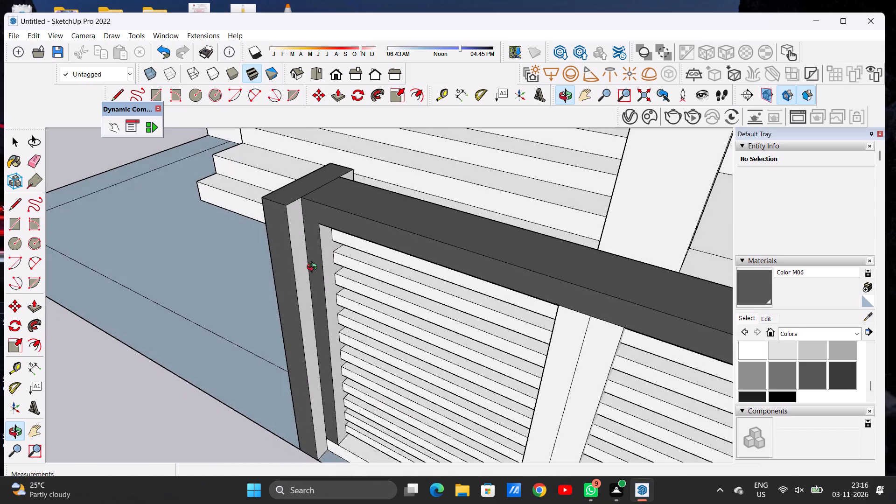
left_click(749, 286)
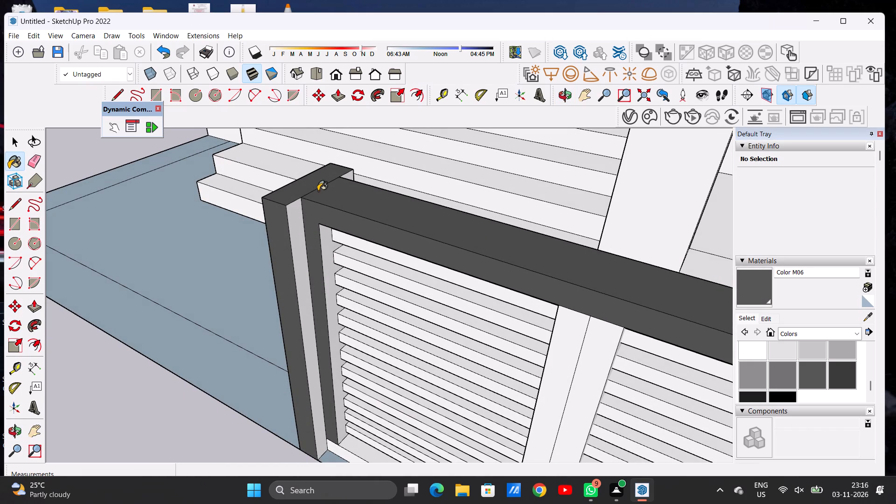
left_click(292, 213)
scroll(356, 182, "up", 5)
left_click(343, 173)
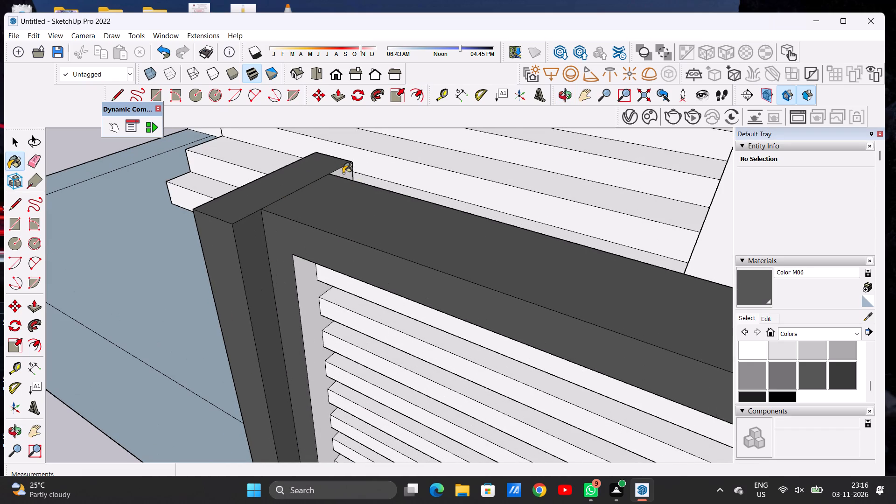
Paint the gate frame's inner edge beside the slats next to the end post with Color M06.
scroll(345, 187, "down", 12)
scroll(331, 232, "up", 3)
scroll(332, 236, "down", 1)
scroll(332, 236, "up", 2)
scroll(332, 234, "down", 1)
scroll(332, 234, "up", 8)
left_click(322, 211)
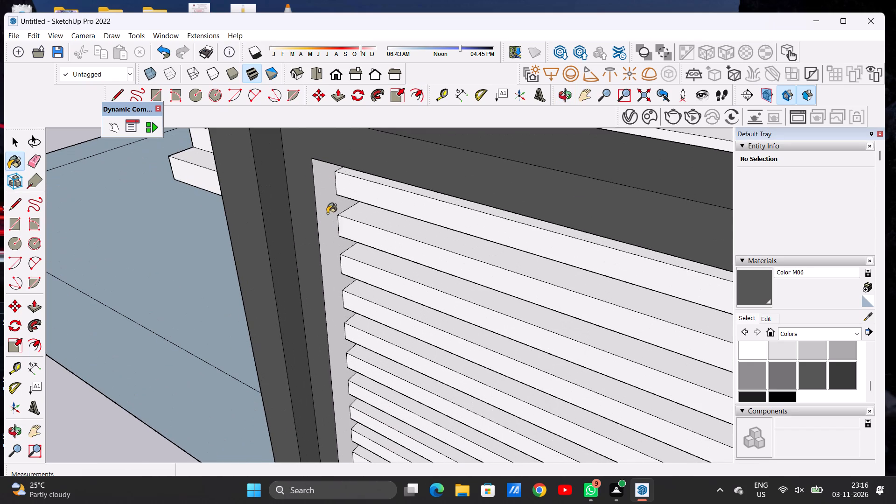
Paint the gate's bottom rail dark grey Color M06 on its front face and its upper ledge between the uprights.
scroll(356, 216, "down", 17)
scroll(382, 318, "up", 3)
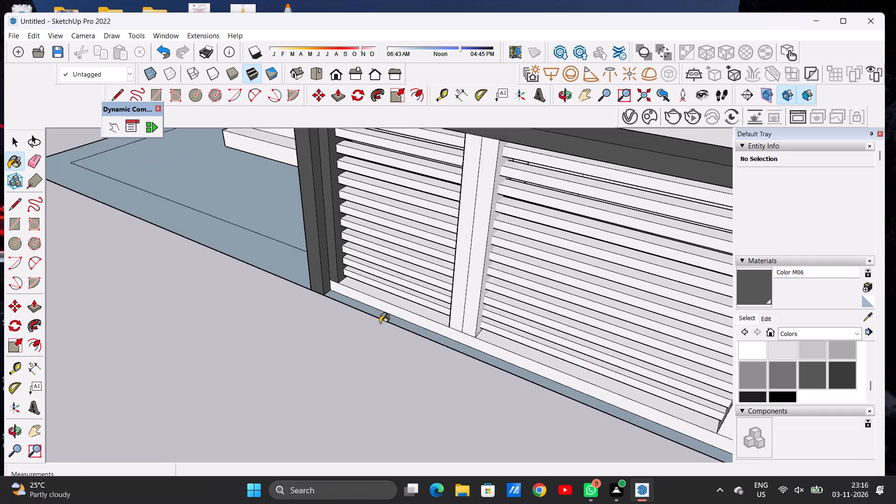
scroll(380, 323, "up", 20)
left_click(399, 280)
left_click(436, 237)
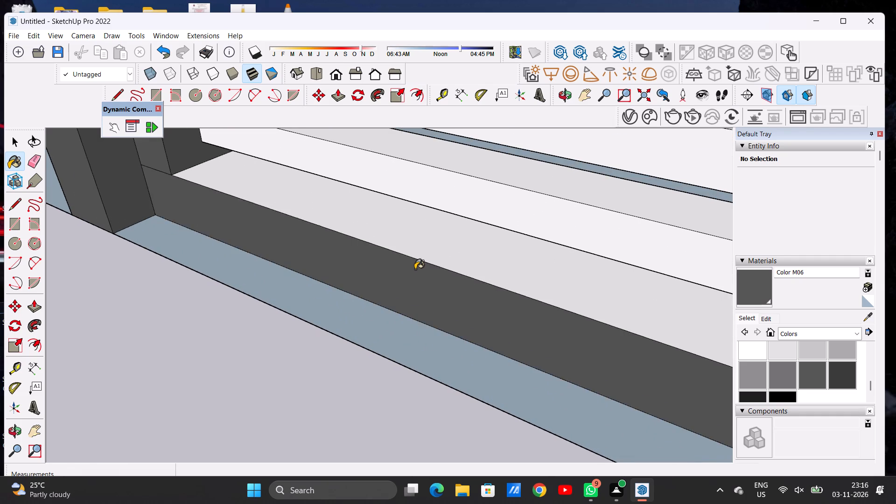
scroll(415, 269, "down", 17)
scroll(404, 275, "up", 1)
scroll(404, 275, "down", 14)
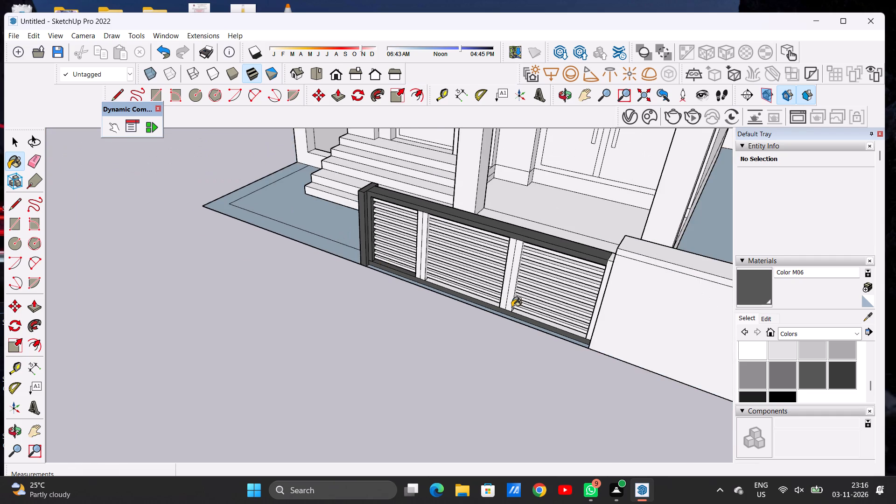
scroll(509, 309, "up", 18)
scroll(445, 282, "down", 1)
scroll(445, 282, "up", 4)
left_click(419, 262)
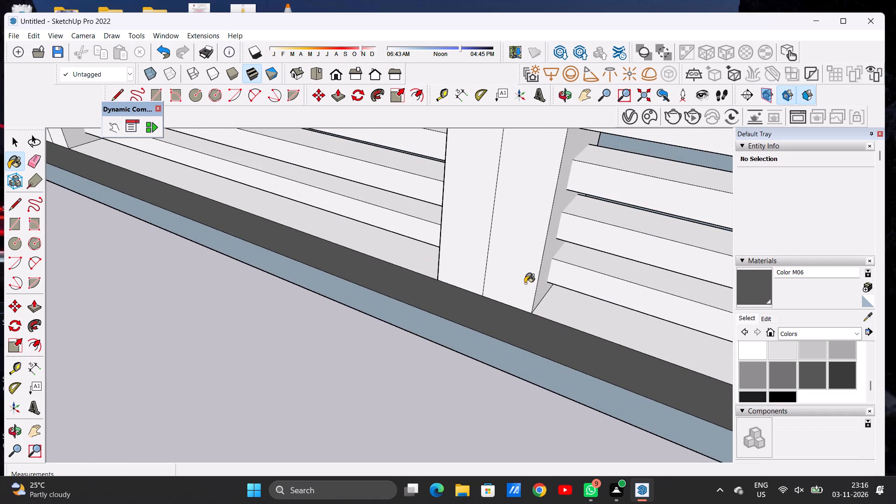
left_click(558, 305)
scroll(514, 312, "down", 17)
scroll(510, 306, "up", 1)
scroll(510, 306, "down", 5)
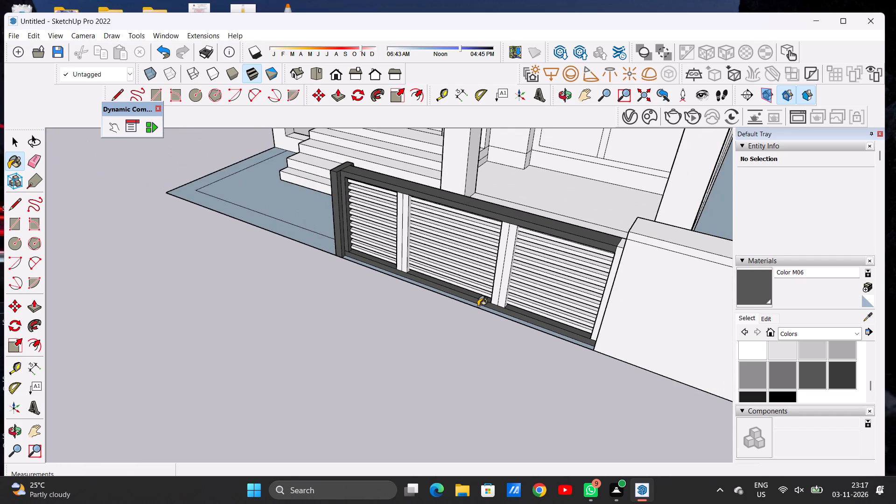
Paint the narrow ground strip along the front of the gate's bottom rail with Color M06.
scroll(464, 311, "up", 18)
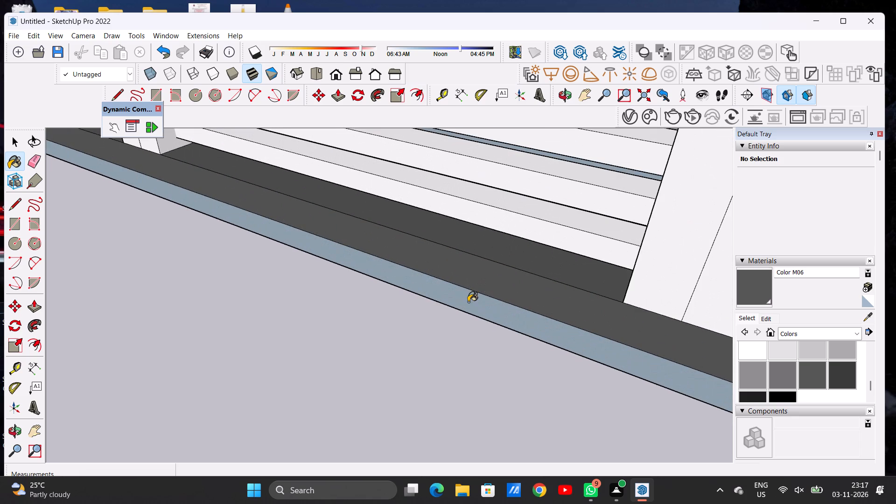
left_click(468, 302)
Examine the grey gate frame and its slatted bays from above, up close and at eye level.
scroll(490, 308, "down", 16)
scroll(486, 313, "down", 8)
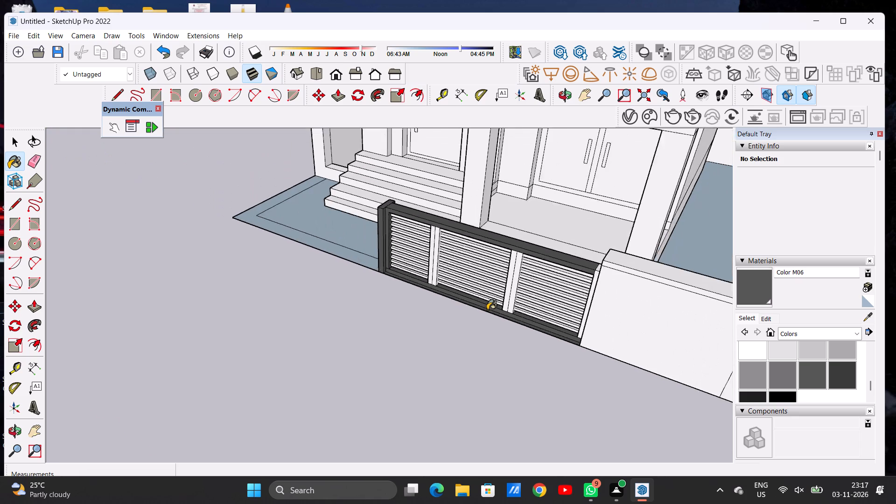
scroll(487, 310, "down", 1)
key("o")
left_click_drag(460, 272, 564, 195)
scroll(457, 233, "up", 9)
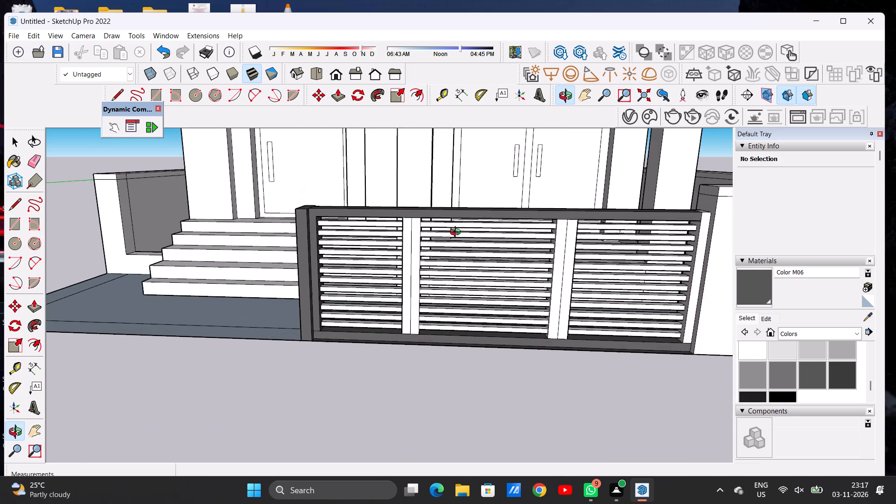
left_click_drag(429, 277, 436, 235)
scroll(331, 279, "down", 5)
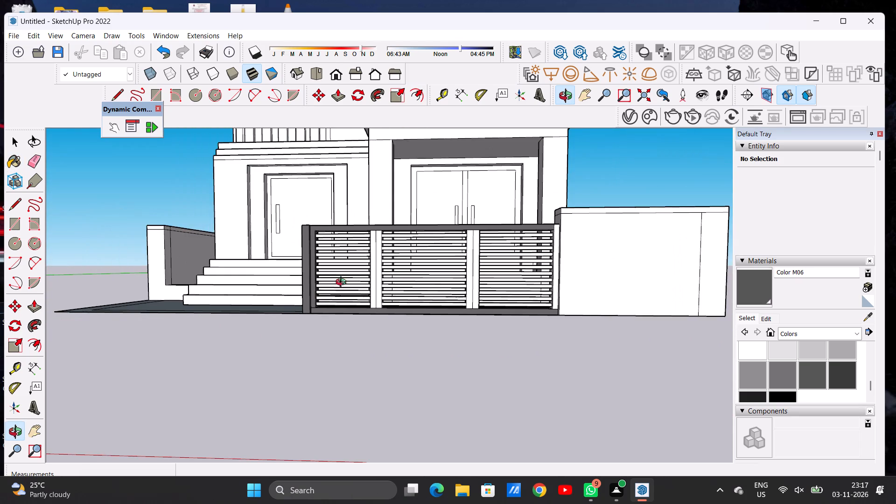
Paint the underside of the gate's top rail with Color M06 above all three slatted bays.
scroll(448, 227, "up", 9)
left_click_drag(460, 252, 472, 216)
scroll(434, 286, "down", 6)
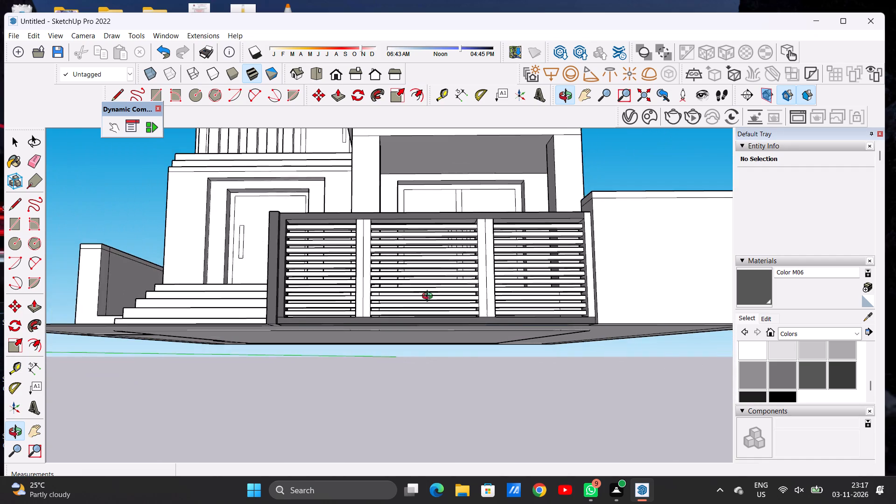
scroll(419, 216, "up", 12)
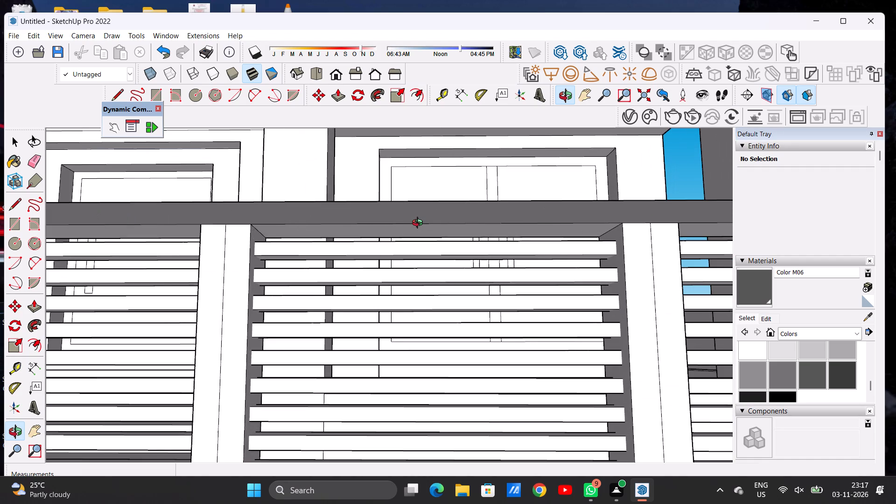
left_click(759, 290)
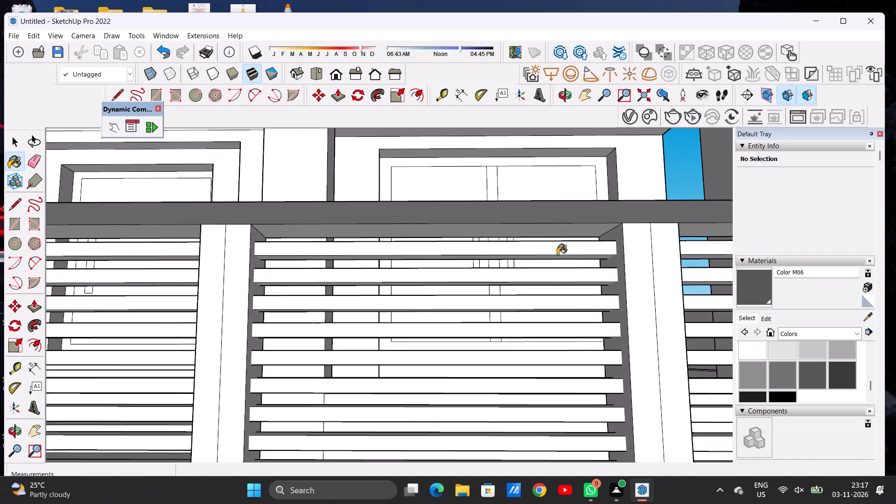
left_click(578, 229)
scroll(475, 236, "down", 3)
scroll(652, 227, "up", 5)
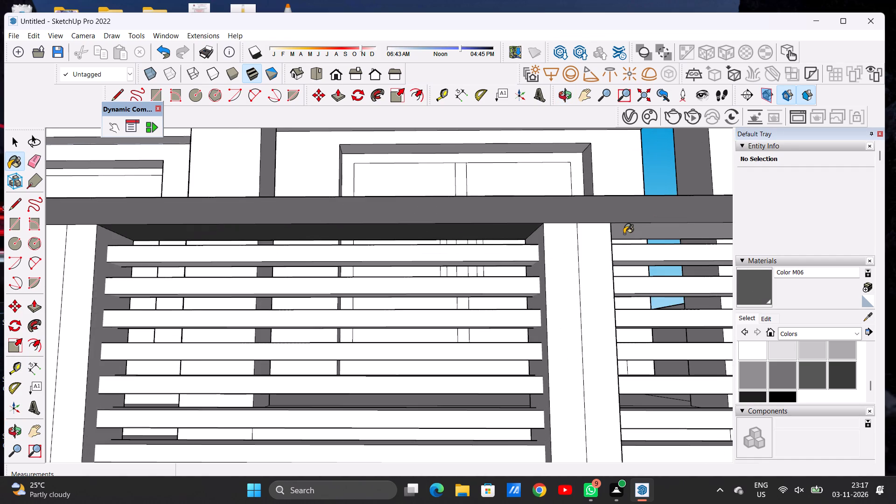
left_click(623, 233)
scroll(637, 247, "down", 16)
scroll(491, 252, "up", 6)
scroll(458, 253, "down", 2)
scroll(455, 252, "up", 6)
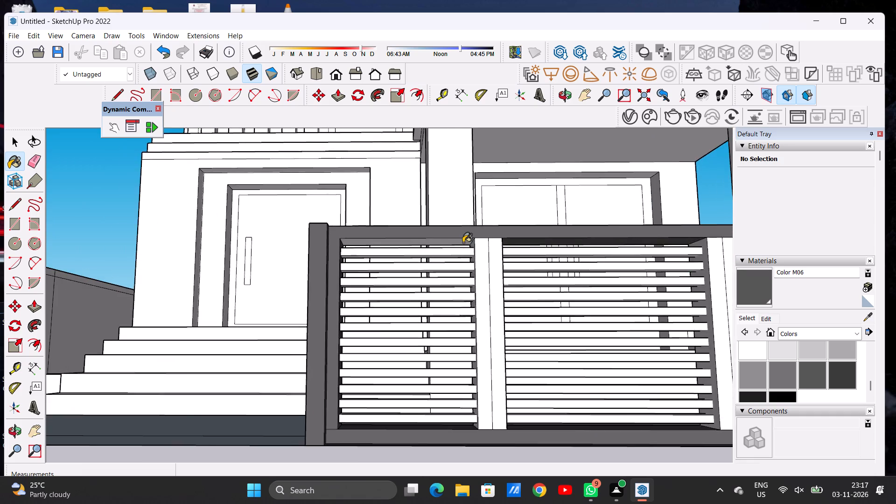
scroll(463, 243, "up", 10)
left_click(462, 236)
Paint both front strips of each of the gate's two intermediate uprights dark grey Color M06.
scroll(455, 241, "down", 10)
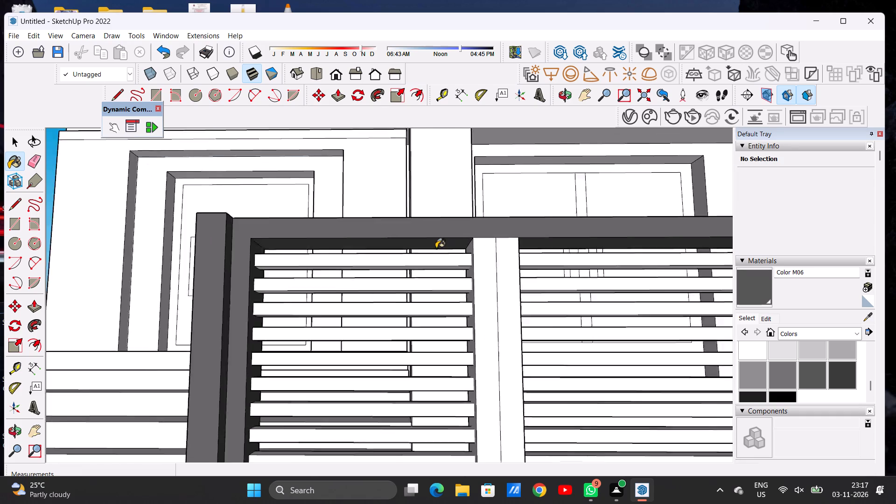
scroll(436, 248, "down", 9)
key("o")
left_click_drag(458, 271, 451, 347)
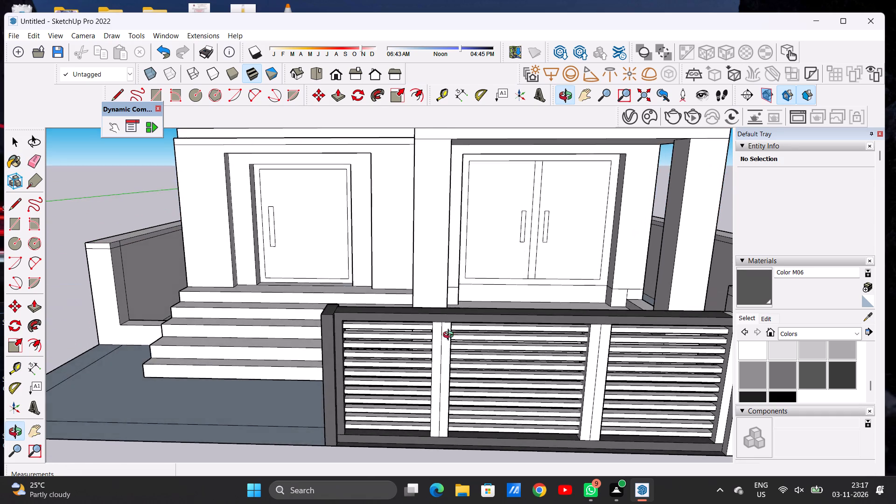
scroll(396, 322, "down", 6)
scroll(439, 353, "up", 6)
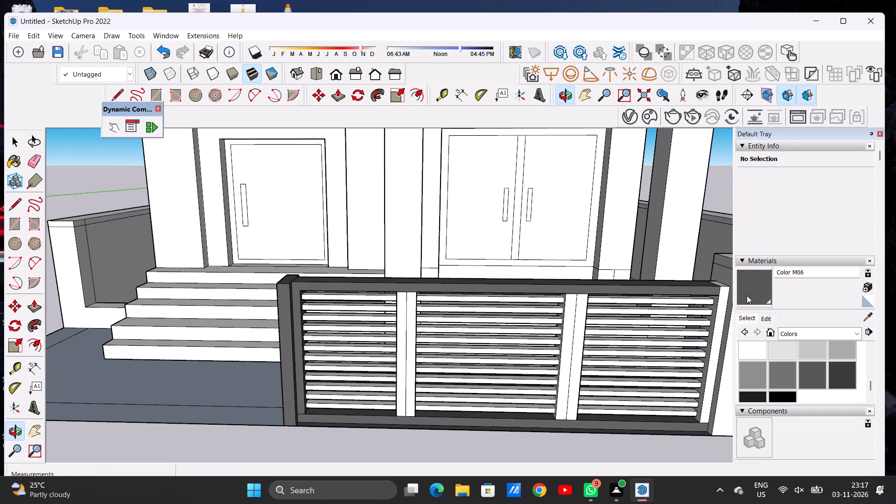
left_click(750, 292)
scroll(398, 329, "up", 4)
left_click(399, 316)
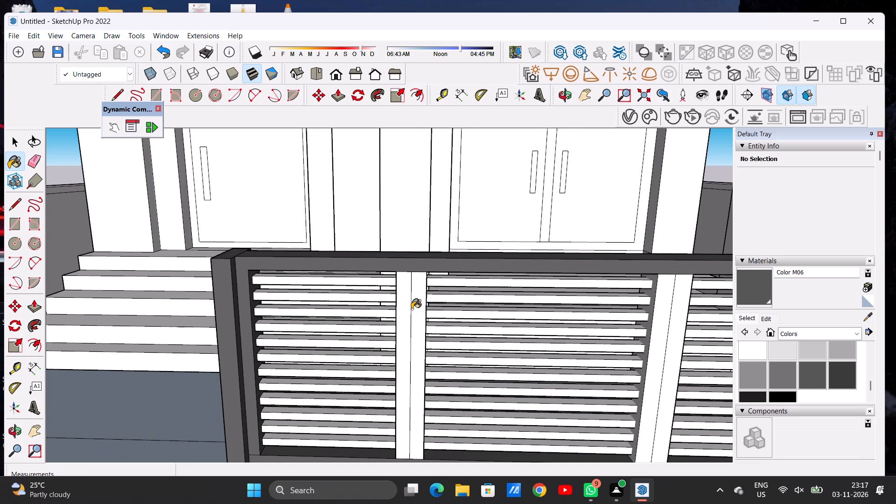
left_click(413, 306)
scroll(357, 307, "down", 7)
scroll(532, 312, "up", 6)
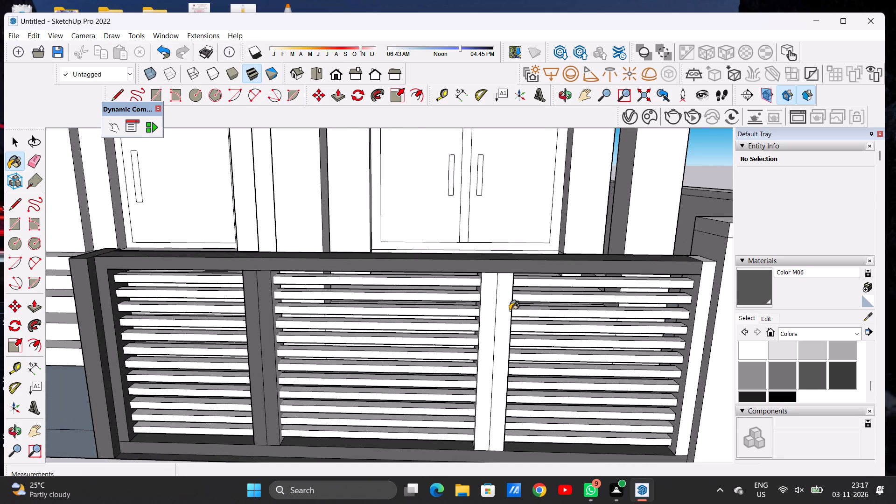
left_click(501, 312)
left_click(484, 313)
Paint the gate post next to the boundary wall with Color M06 on its front, top and slat-side faces.
scroll(464, 312, "down", 8)
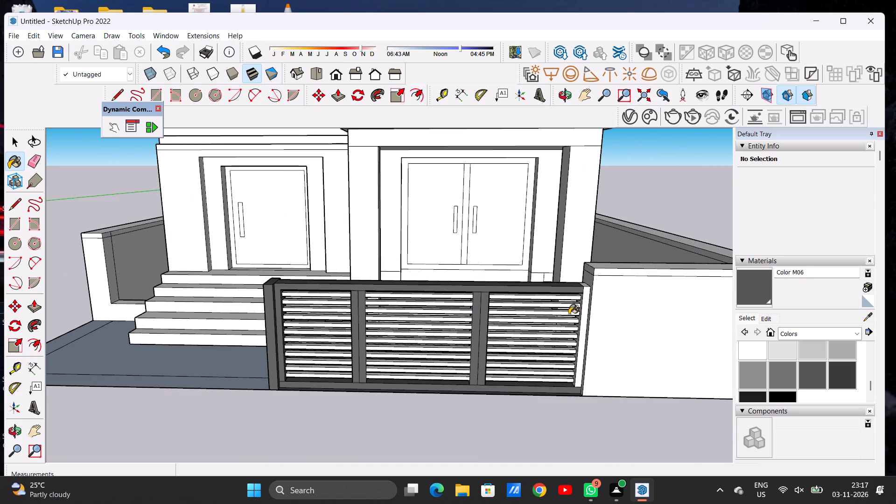
scroll(568, 314, "up", 12)
left_click(592, 262)
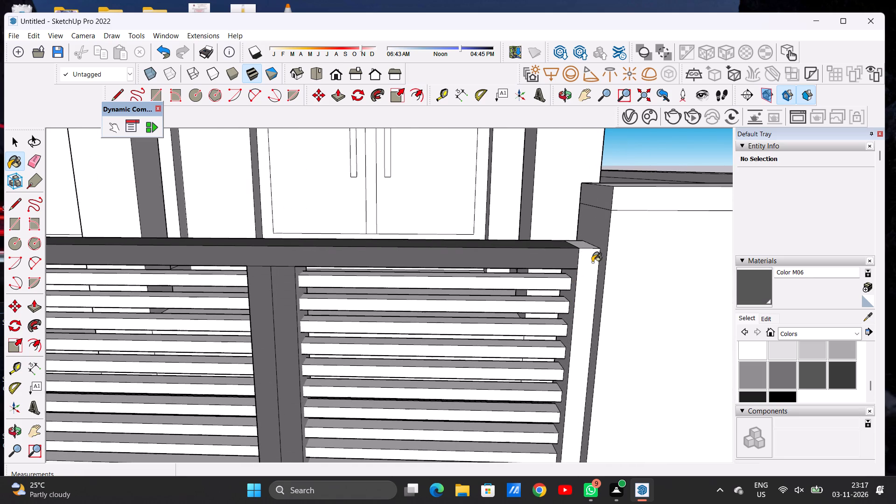
scroll(566, 258, "down", 5)
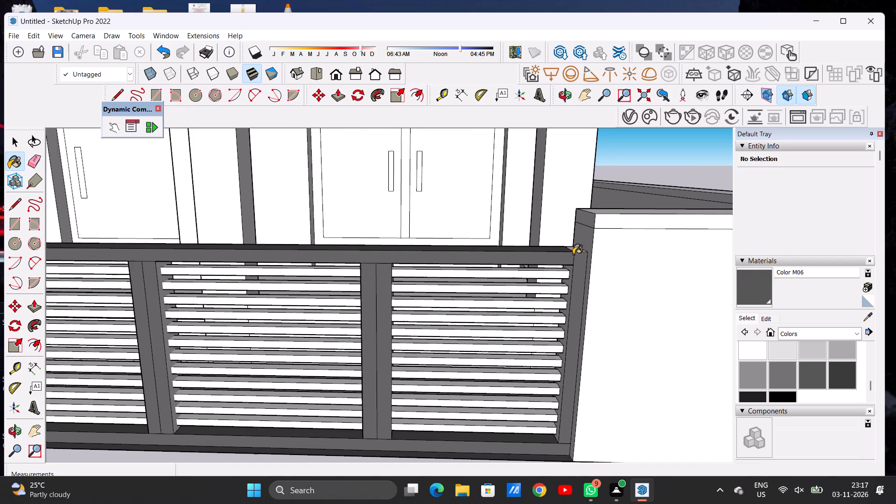
scroll(574, 252, "up", 2)
key("o")
left_click_drag(567, 245, 572, 308)
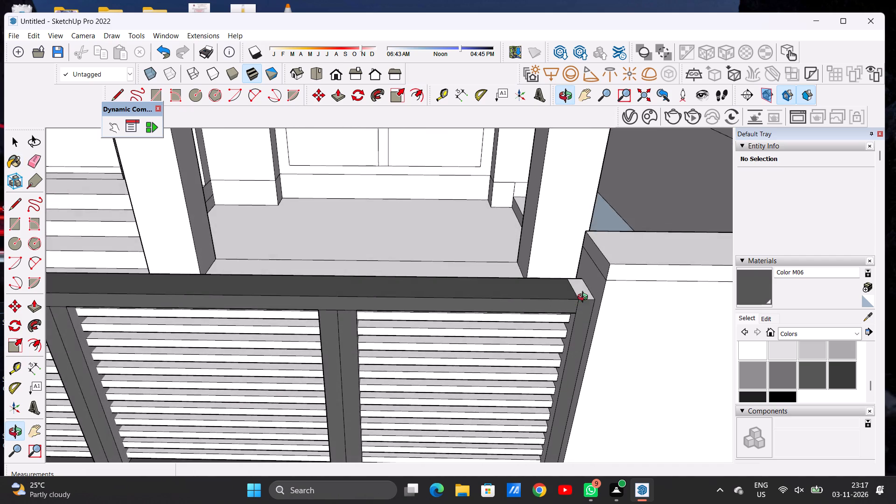
scroll(588, 293, "up", 6)
left_click(755, 289)
left_click(582, 289)
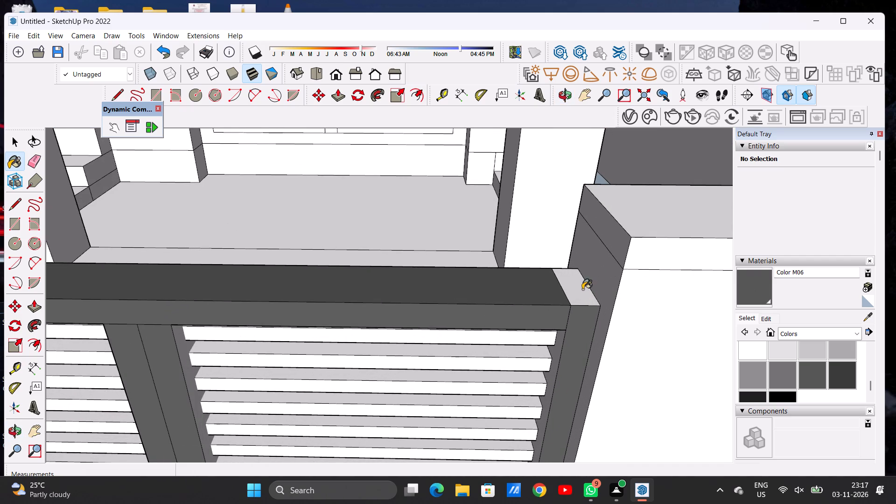
scroll(562, 283, "down", 7)
scroll(555, 320, "down", 1)
scroll(555, 321, "up", 17)
left_click(568, 300)
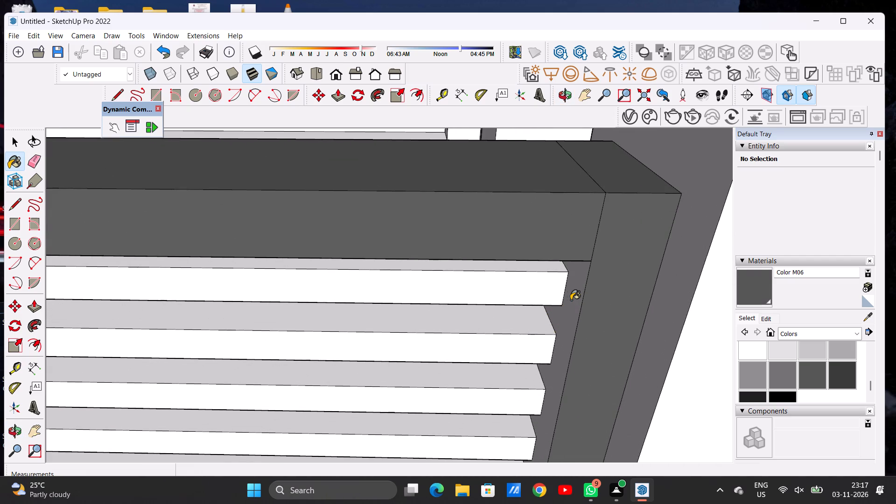
Paint both slat-side edges of the intermediate upright nearer the boundary wall with Color M06.
scroll(590, 289, "down", 19)
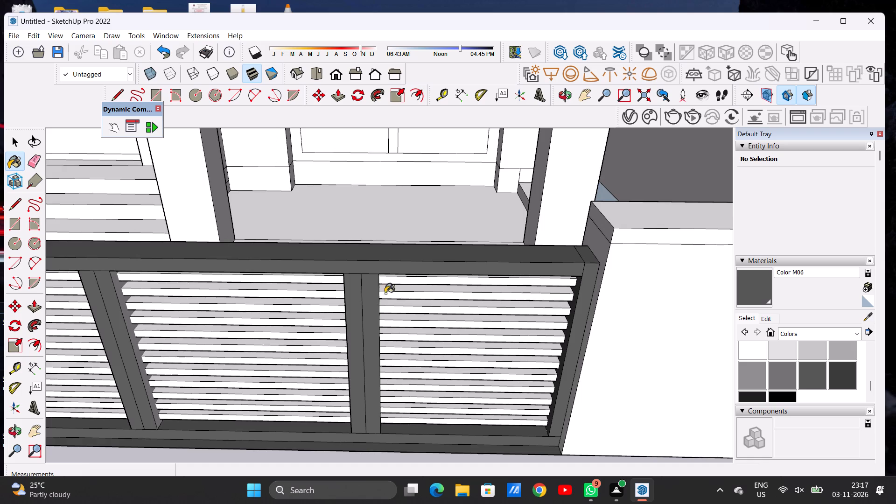
scroll(366, 295, "up", 8)
scroll(403, 277, "up", 14)
left_click(368, 274)
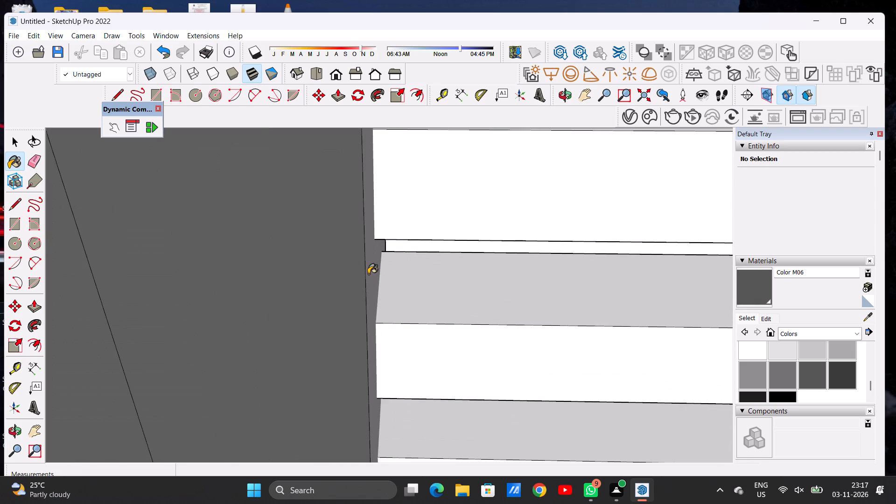
scroll(411, 274, "down", 6)
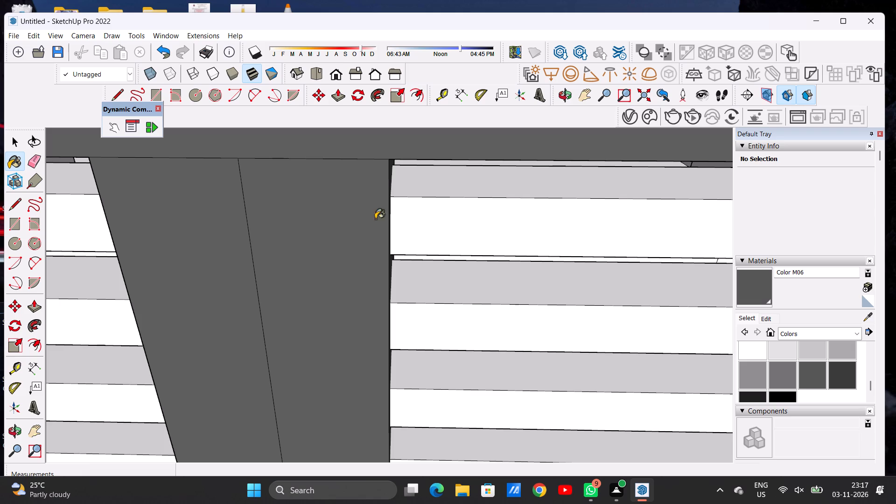
scroll(422, 228, "down", 13)
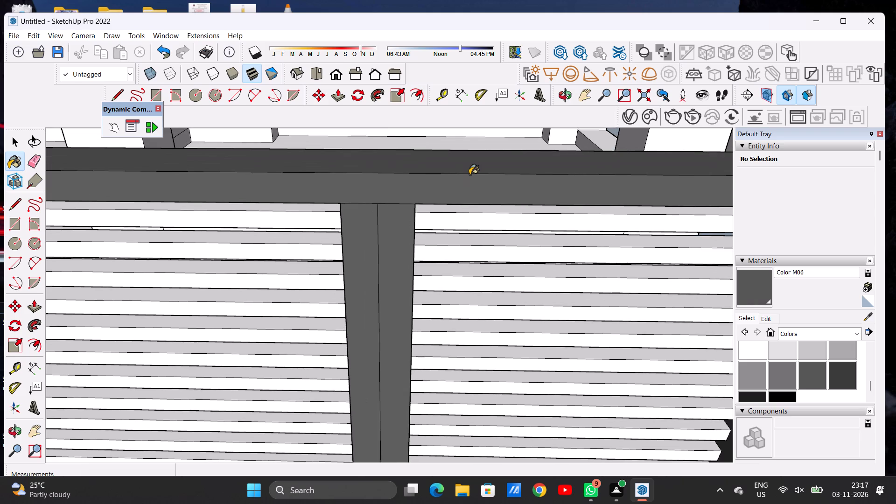
scroll(469, 175, "down", 4)
key("o")
left_click_drag(335, 240, 430, 234)
left_click(761, 281)
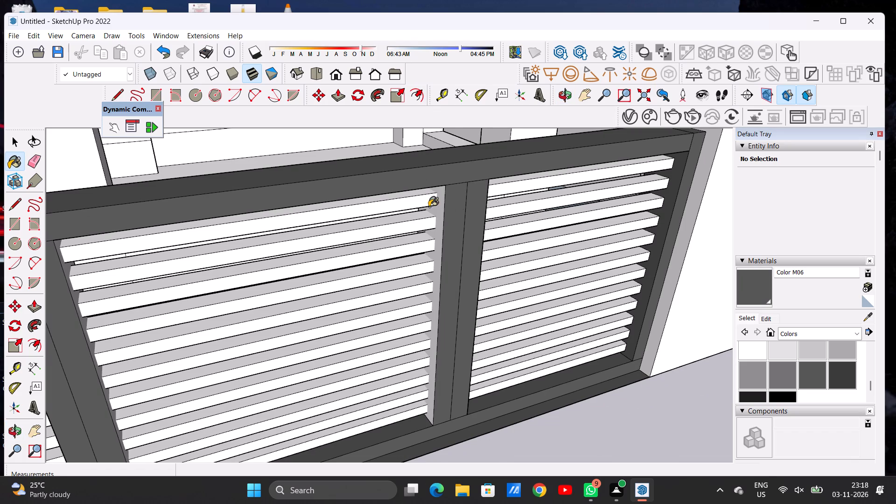
left_click(439, 203)
Paint both slat-side edges of the intermediate upright nearer the entrance steps with Color M06.
scroll(483, 204, "down", 11)
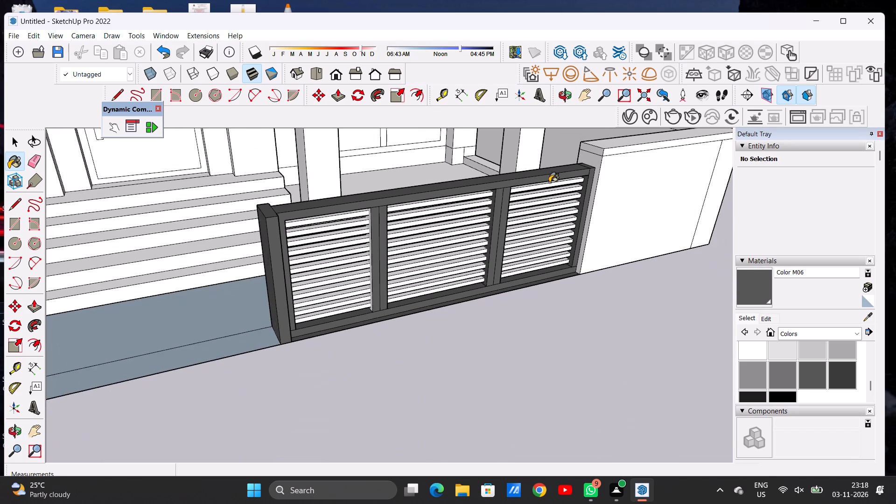
scroll(368, 224, "up", 17)
left_click(360, 203)
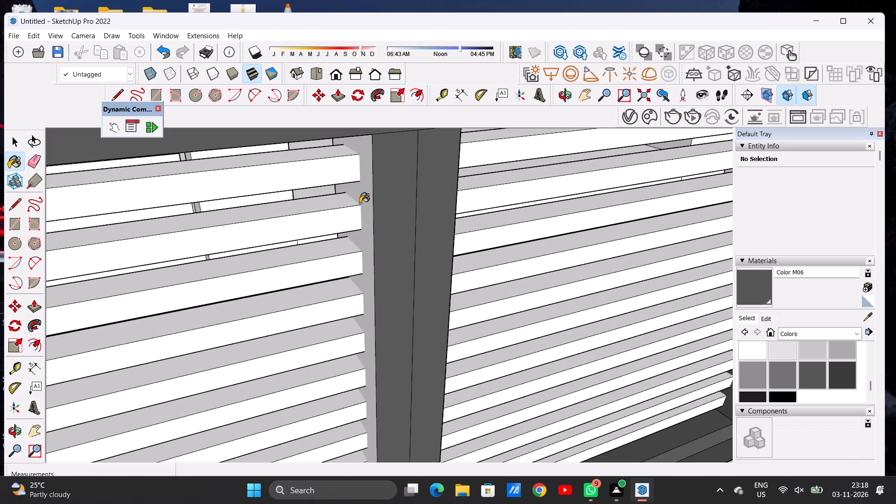
key("o")
left_click_drag(463, 195, 278, 200)
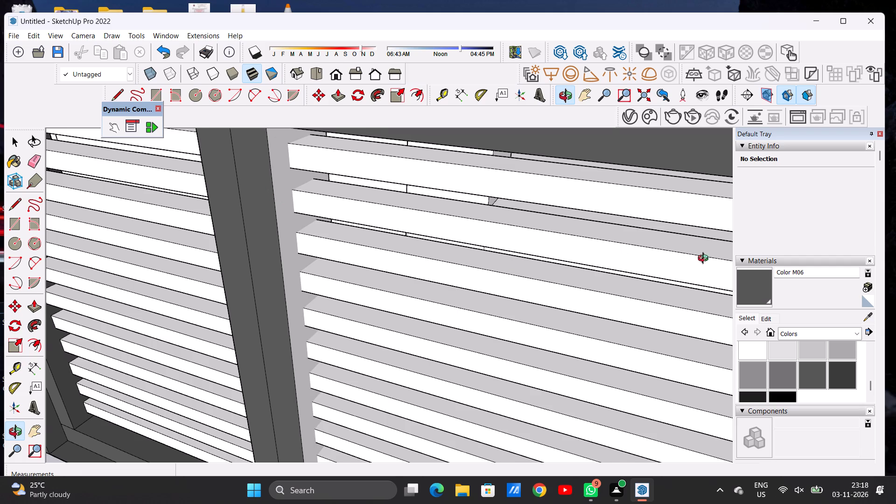
left_click(750, 290)
left_click(280, 184)
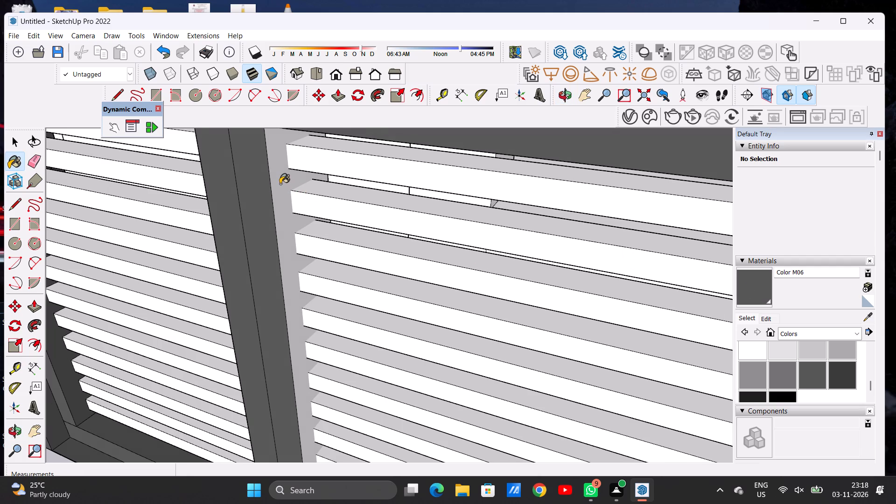
key("space")
scroll(344, 273, "down", 20)
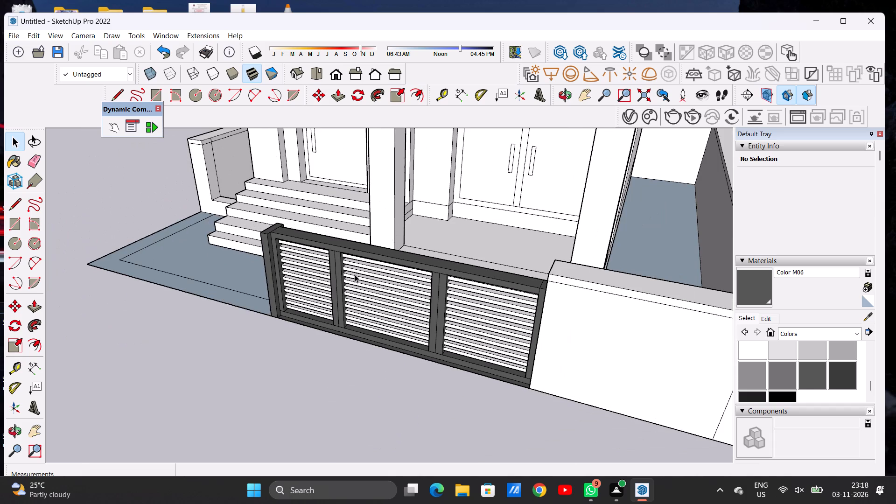
Paint the house-side faces of the gate's two end posts and top rail with Color M06.
key("o")
scroll(378, 266, "down", 3)
left_click_drag(317, 269, 493, 265)
left_click_drag(342, 272, 544, 272)
left_click_drag(377, 274, 542, 255)
scroll(417, 251, "down", 1)
scroll(418, 248, "up", 6)
scroll(452, 241, "down", 1)
scroll(452, 241, "up", 8)
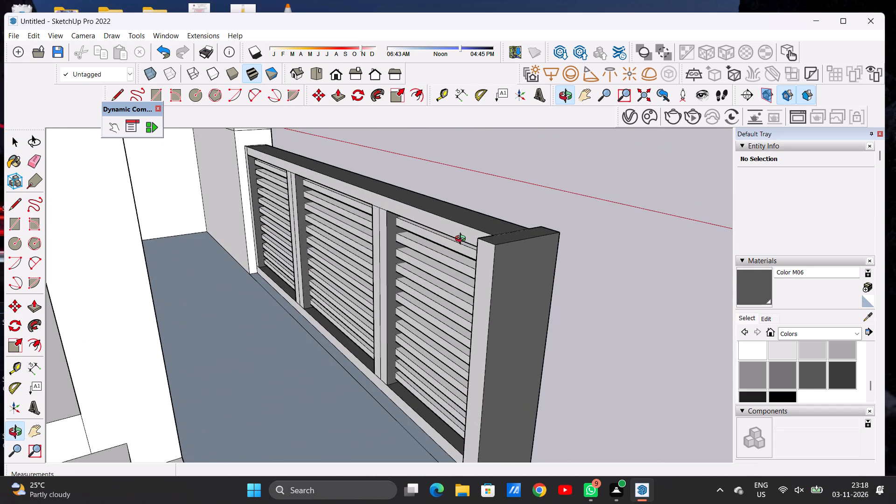
left_click(747, 282)
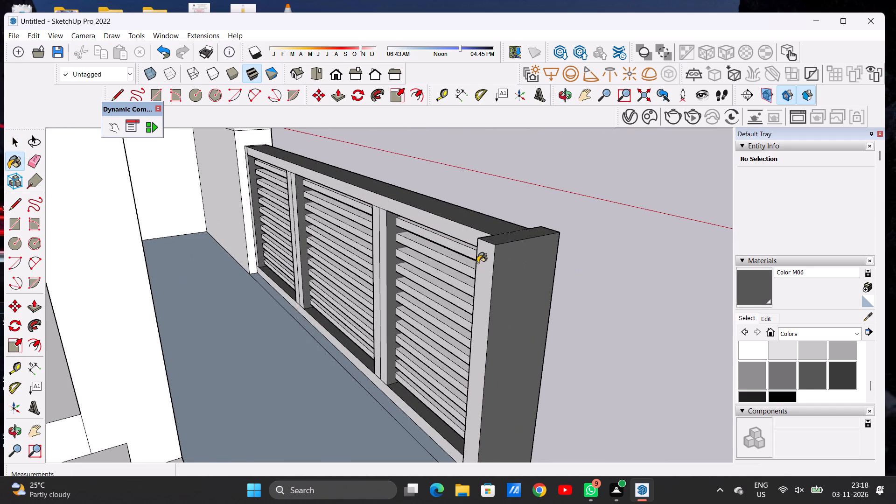
left_click(482, 259)
left_click(458, 229)
scroll(253, 172, "up", 6)
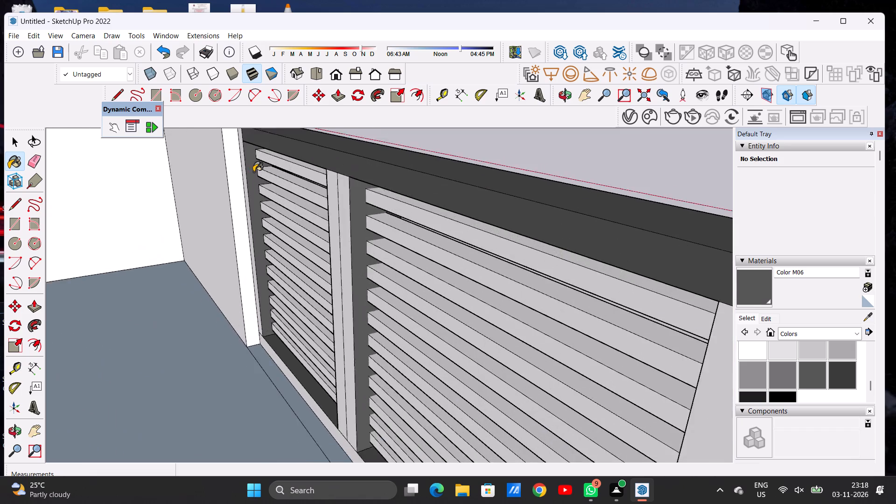
scroll(253, 172, "up", 6)
left_click(244, 157)
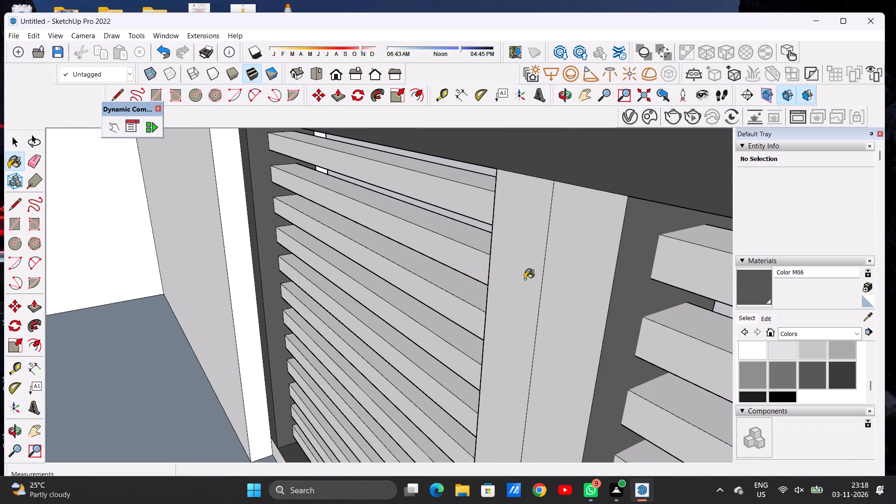
Paint the house-side faces of the gate's two intermediate uprights, both strips on each, with Color M06.
left_click(516, 275)
left_click(568, 277)
scroll(484, 229, "down", 15)
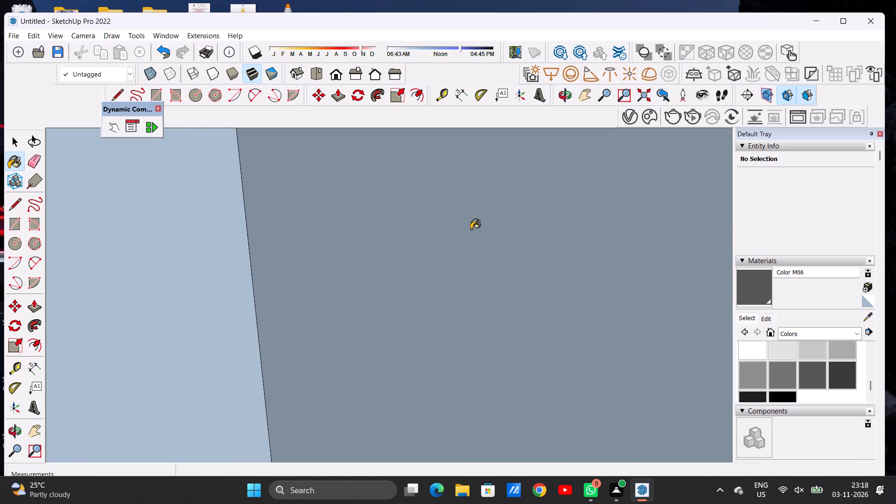
scroll(369, 251, "down", 3)
scroll(368, 254, "up", 1)
scroll(368, 255, "down", 9)
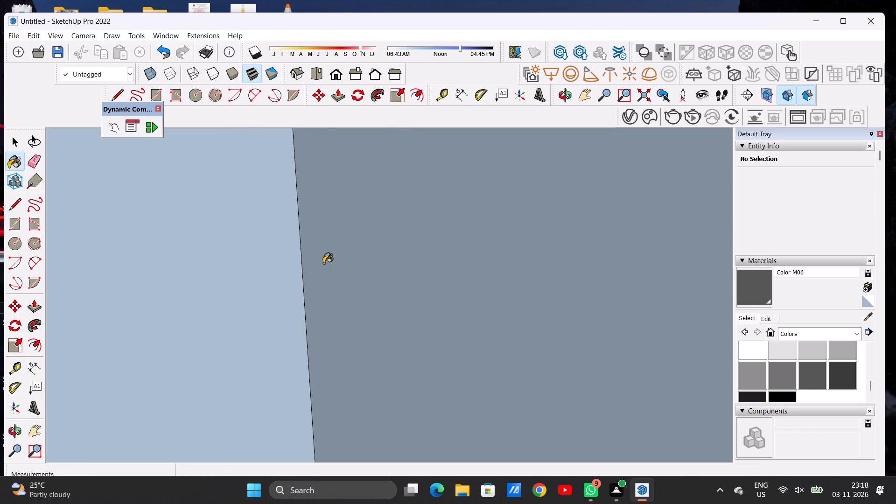
scroll(323, 263, "down", 20)
scroll(323, 263, "down", 14)
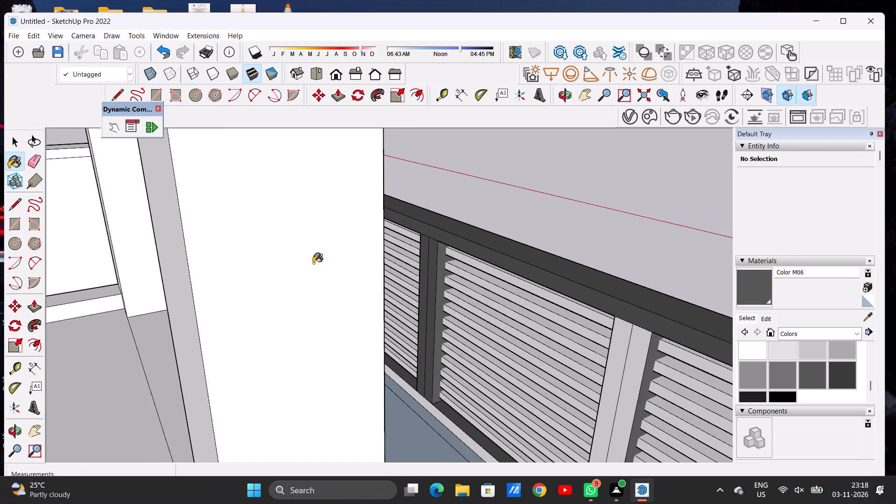
scroll(313, 263, "down", 6)
scroll(576, 359, "up", 5)
left_click(555, 345)
left_click(541, 336)
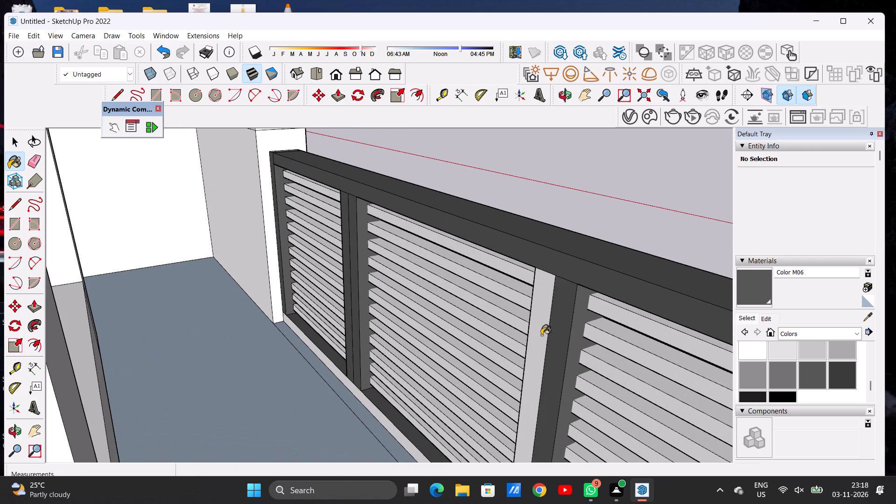
scroll(517, 273, "down", 10)
scroll(486, 318, "down", 4)
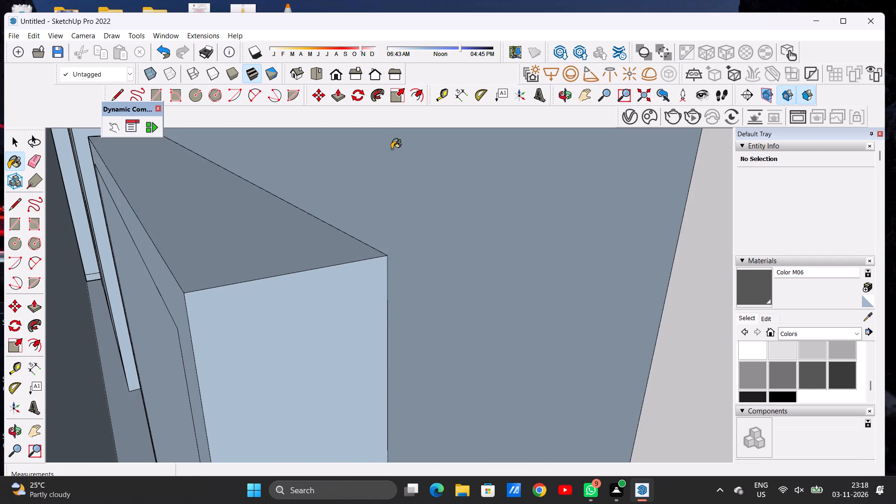
Paint the house-side face of the gate's bottom rail with Color M06.
left_click(336, 73)
scroll(391, 277, "down", 10)
key("o")
left_click_drag(361, 344, 378, 347)
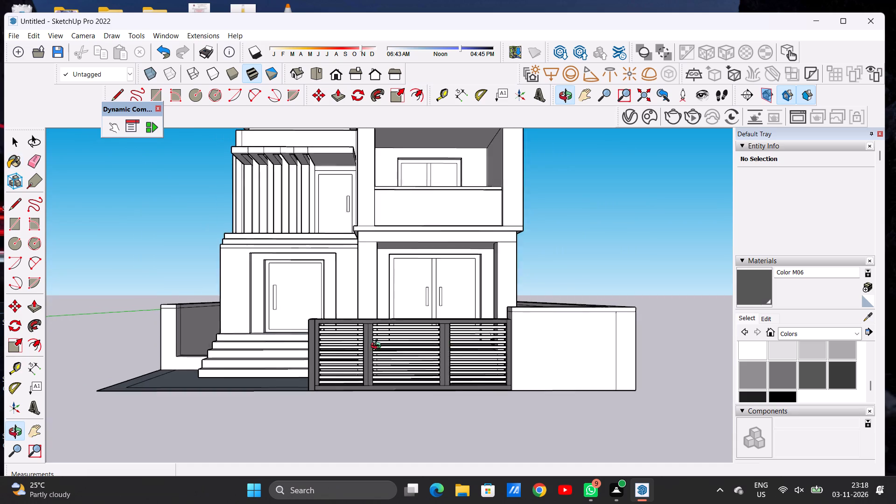
left_click_drag(378, 347, 572, 363)
left_click_drag(459, 369, 587, 392)
scroll(494, 335, "up", 3)
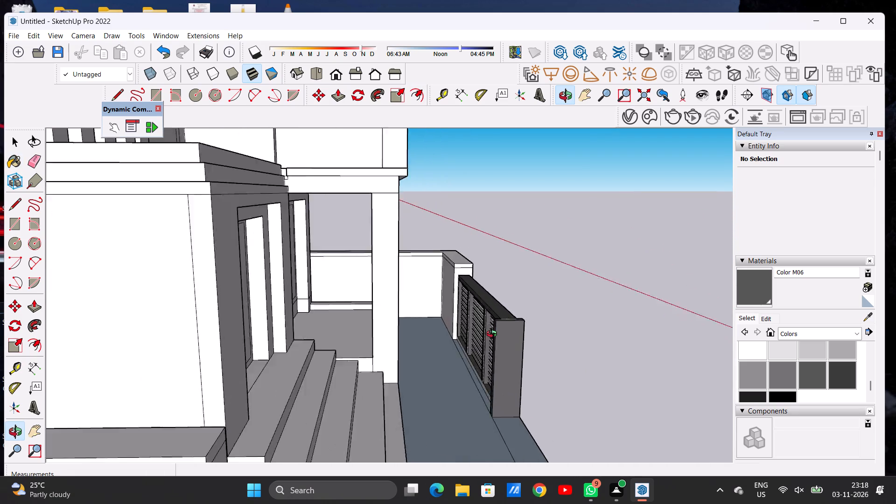
scroll(494, 335, "up", 20)
scroll(494, 335, "up", 3)
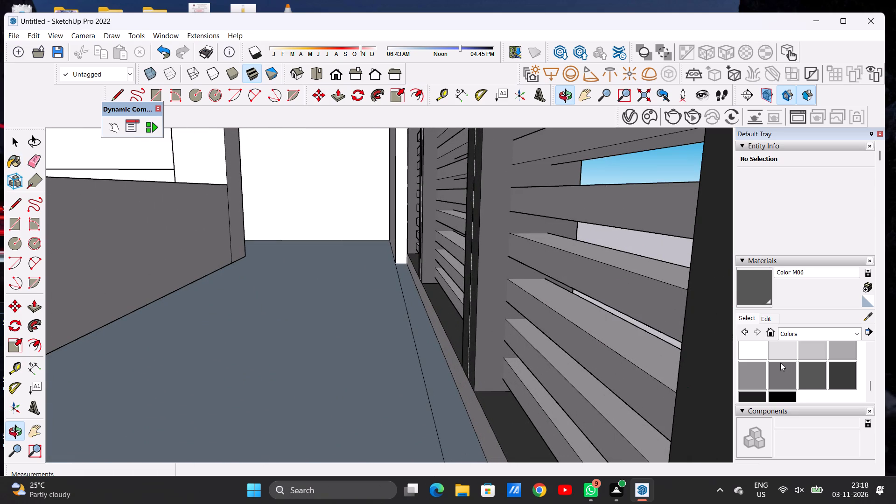
left_click(749, 279)
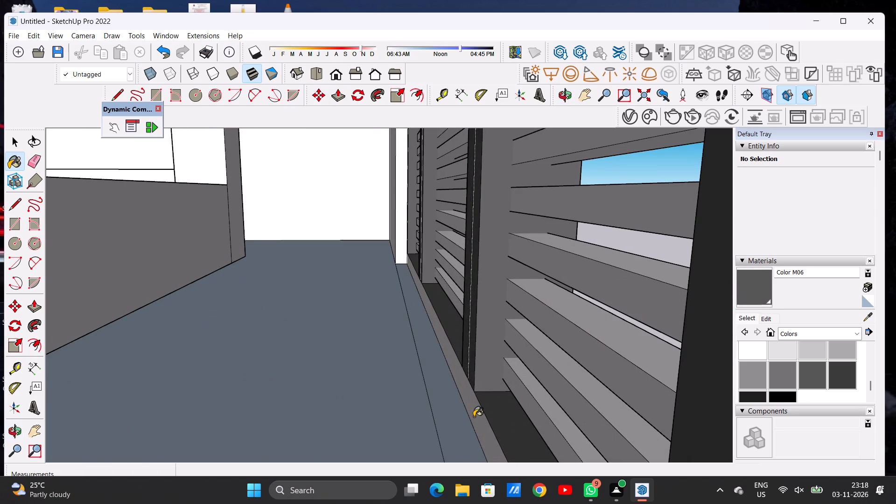
left_click(474, 417)
scroll(472, 411, "down", 2)
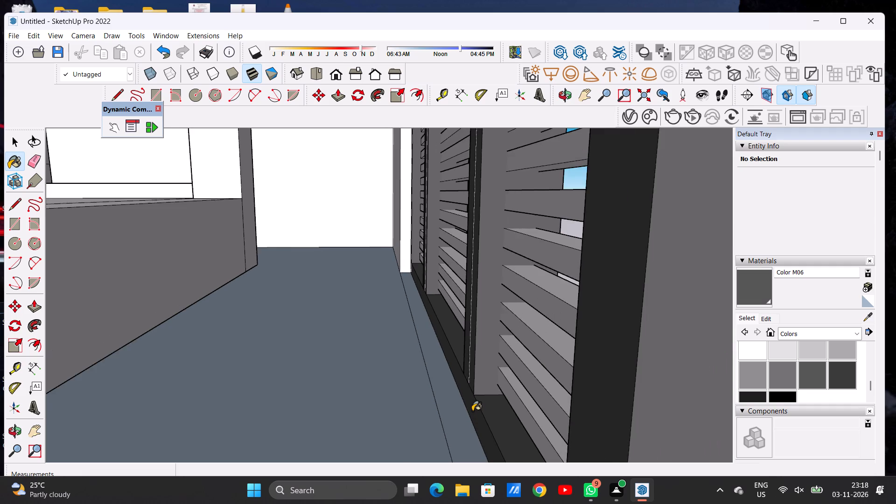
scroll(472, 411, "down", 2)
scroll(486, 392, "up", 4)
left_click(482, 379)
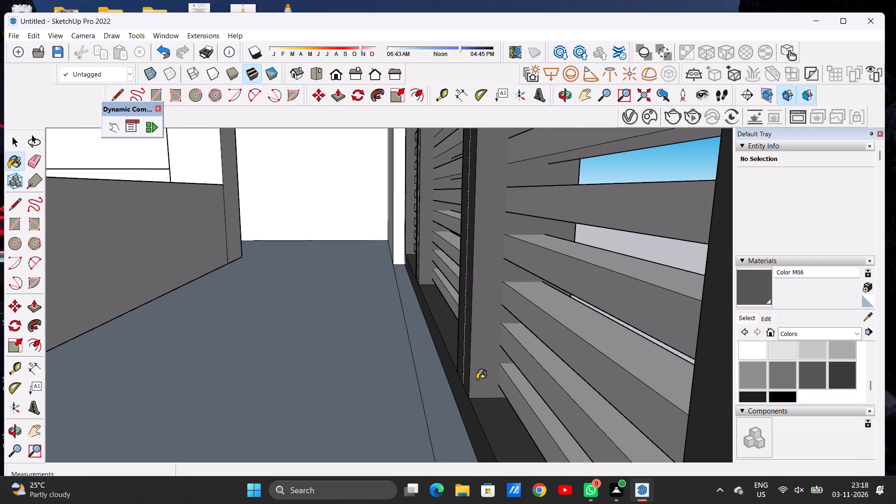
Paint the street-side faces of the gate's top four slats with Color M05, across all bays.
scroll(471, 383, "down", 1)
scroll(471, 383, "up", 1)
scroll(471, 383, "down", 3)
key("o")
left_click_drag(517, 385, 441, 385)
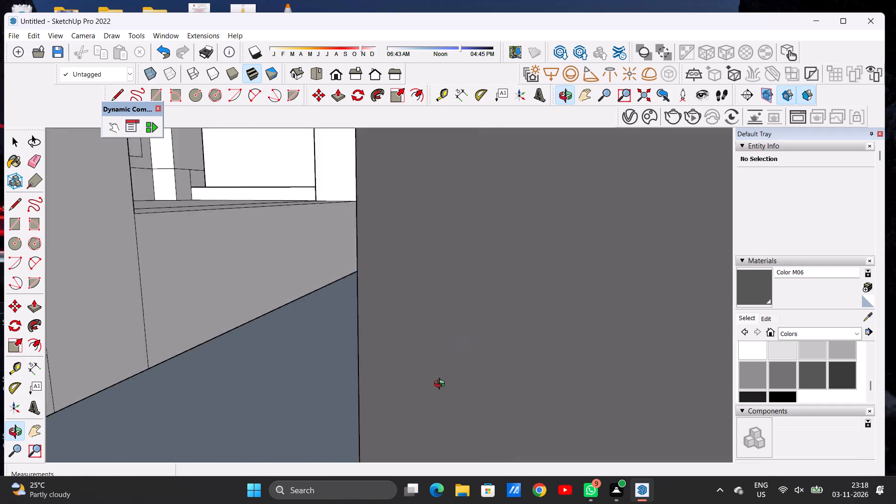
left_click_drag(441, 385, 258, 375)
scroll(457, 341, "down", 14)
left_click_drag(481, 342, 344, 341)
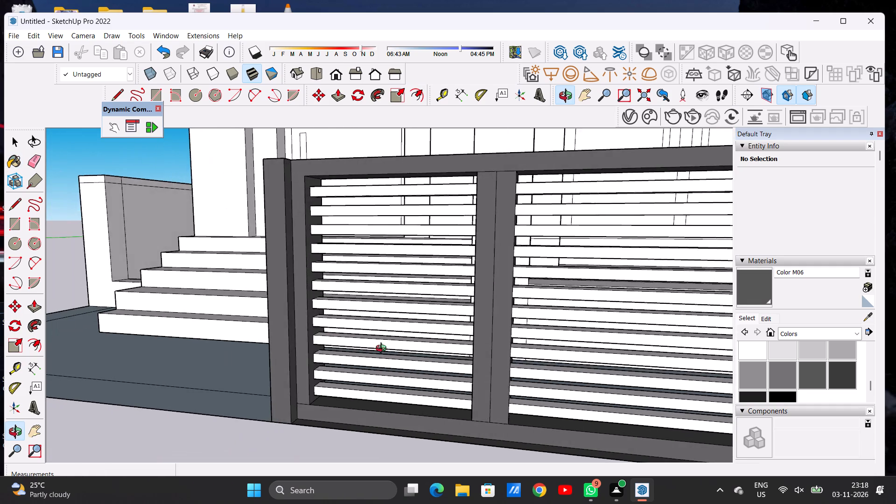
scroll(430, 350, "down", 14)
left_click_drag(511, 350, 563, 355)
left_click(784, 374)
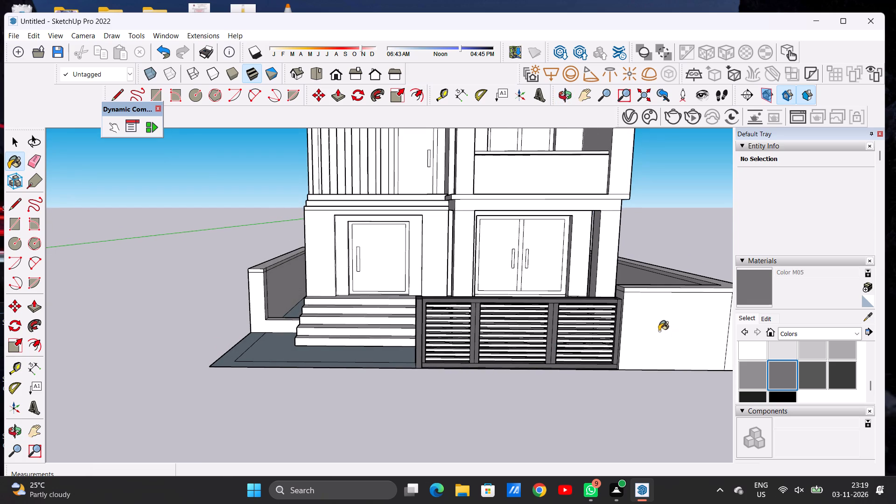
scroll(650, 328, "up", 5)
scroll(343, 314, "up", 7)
scroll(339, 279, "down", 1)
scroll(339, 279, "up", 1)
scroll(339, 279, "down", 1)
scroll(339, 279, "up", 3)
left_click(339, 279)
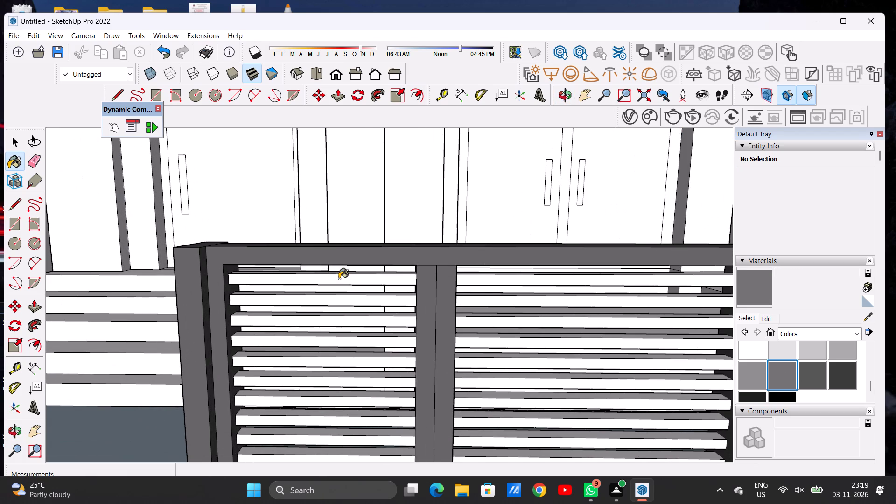
scroll(346, 294, "up", 7)
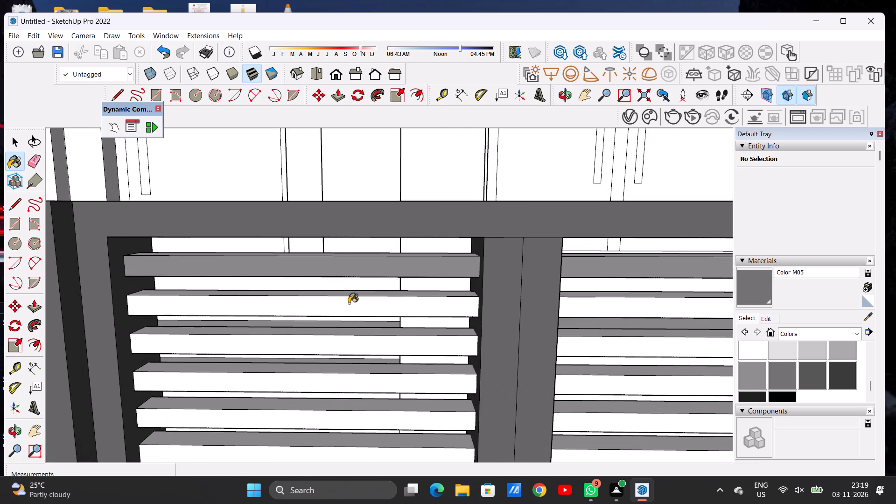
left_click(349, 303)
left_click(354, 344)
left_click(360, 376)
Paint the street-side faces of the gate's fifth to eighth slats from the top with Color M05.
scroll(367, 318, "down", 17)
scroll(394, 350, "down", 1)
scroll(394, 350, "up", 1)
scroll(394, 350, "down", 1)
scroll(394, 350, "up", 13)
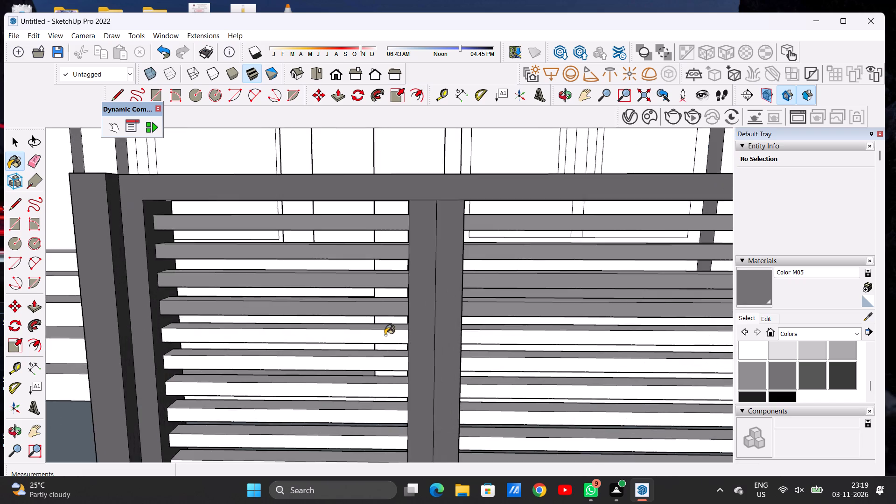
scroll(385, 335, "up", 7)
left_click(390, 336)
left_click(389, 394)
scroll(393, 336, "down", 8)
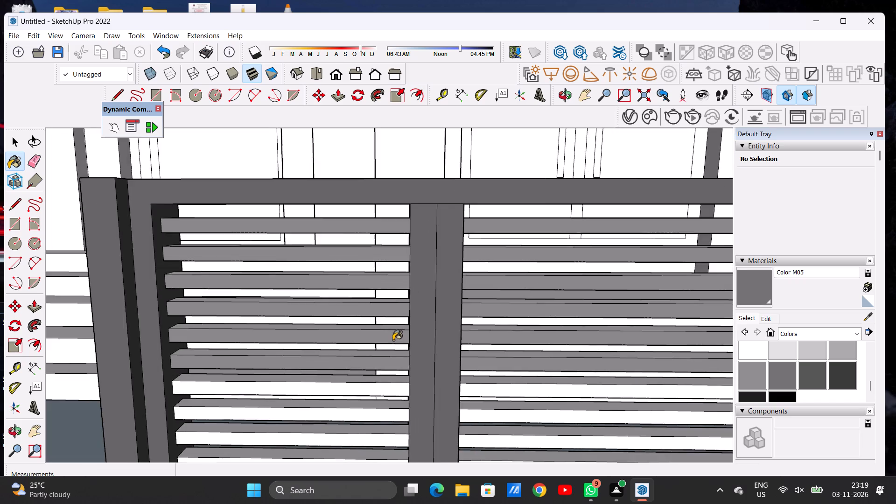
scroll(391, 396, "up", 7)
left_click(391, 384)
left_click(392, 431)
Paint the street-side faces of the gate's four lowest slats with Color M05.
scroll(391, 317, "down", 7)
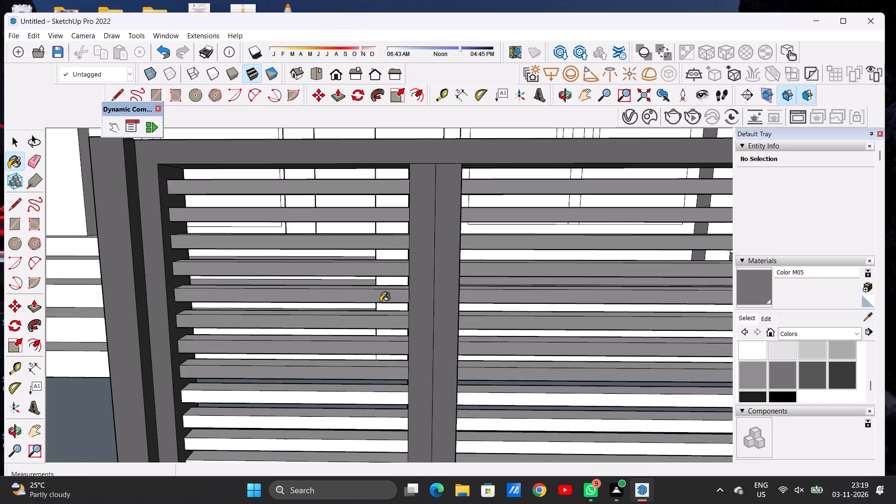
scroll(380, 302, "down", 5)
scroll(377, 392, "up", 8)
left_click(377, 441)
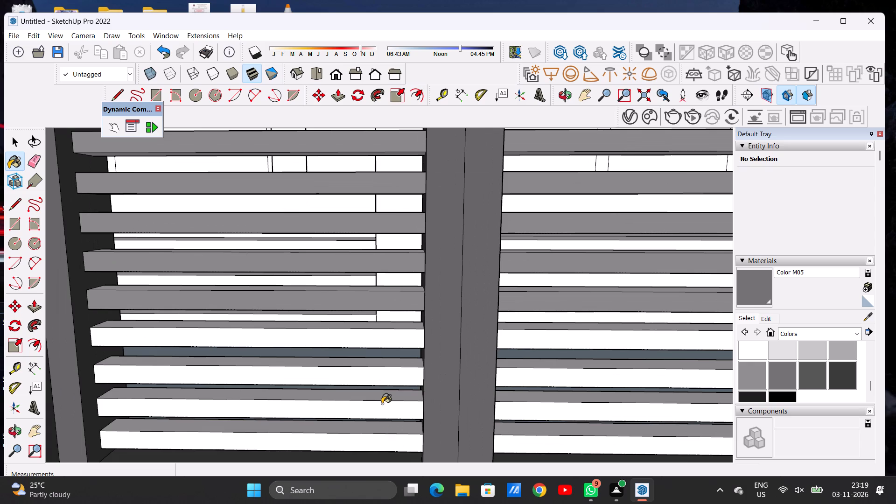
left_click(382, 404)
left_click(386, 374)
left_click(389, 342)
Paint the house-side faces of the gate's six lowest slats with Color M05.
scroll(391, 346, "down", 2)
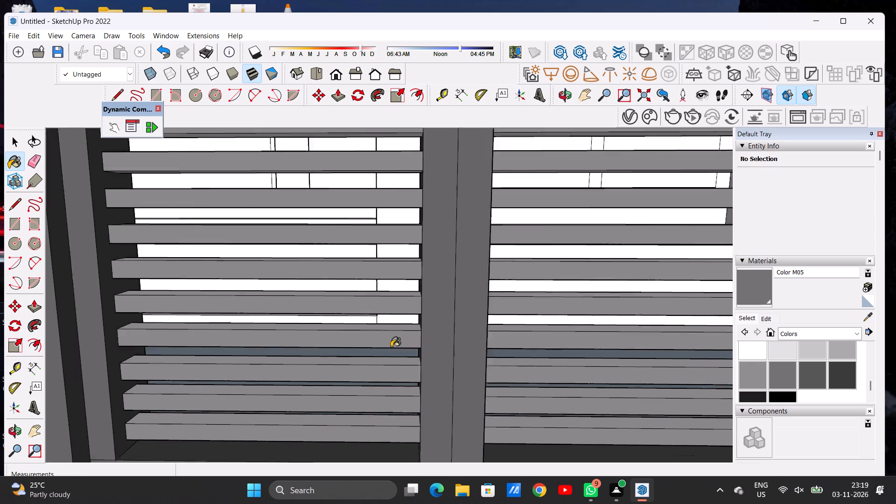
scroll(391, 347, "down", 9)
scroll(376, 354, "up", 1)
scroll(376, 355, "down", 11)
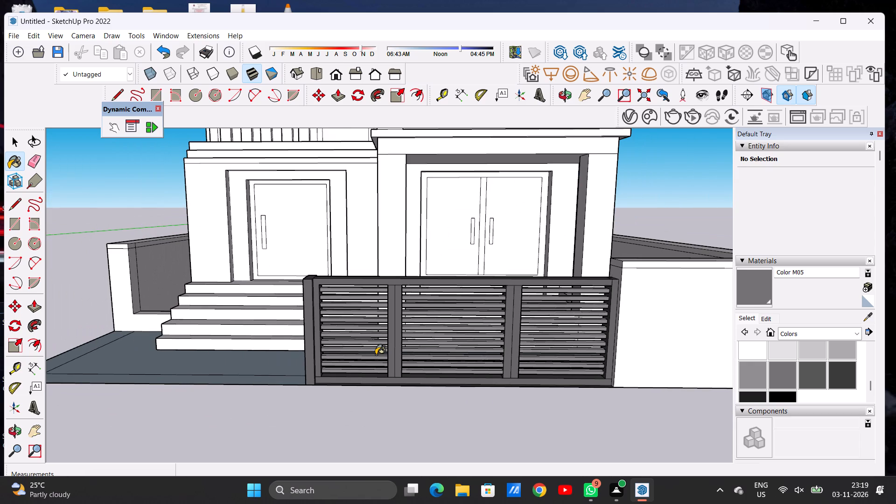
key("o")
left_click_drag(334, 337, 508, 345)
left_click_drag(436, 347, 492, 355)
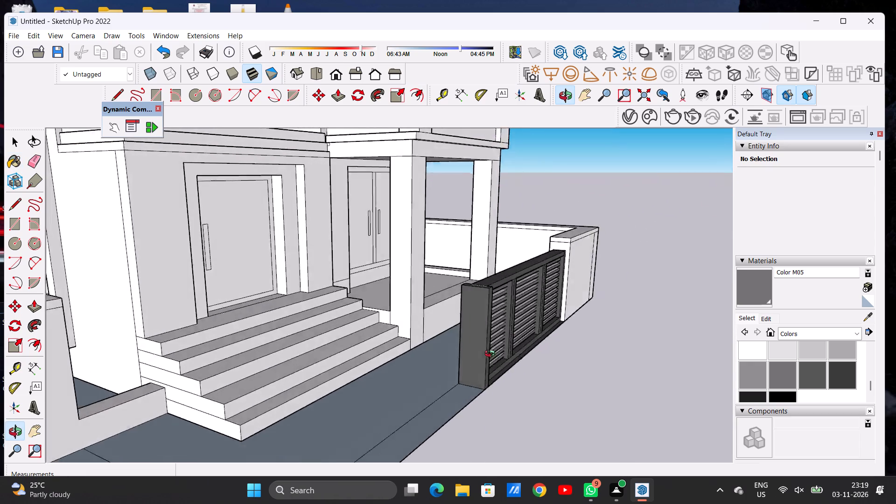
left_click_drag(492, 355, 621, 362)
scroll(471, 287, "up", 7)
left_click_drag(481, 280, 539, 282)
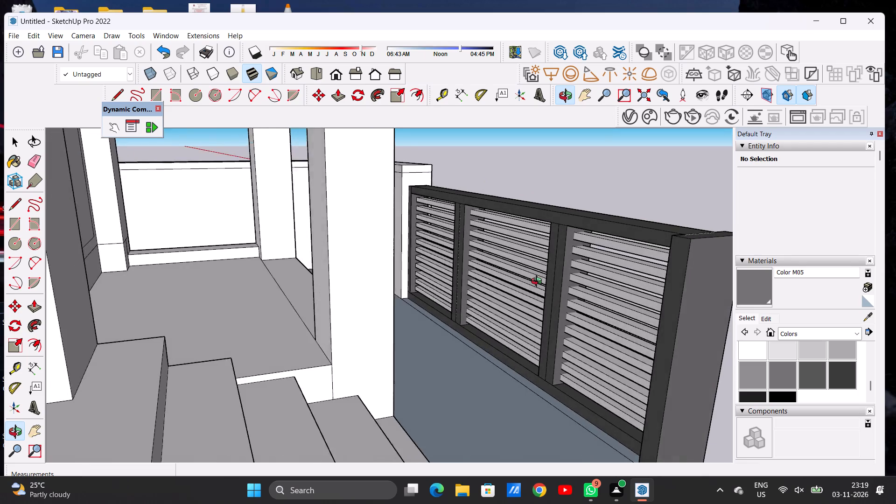
left_click_drag(539, 282, 562, 285)
scroll(654, 364, "up", 4)
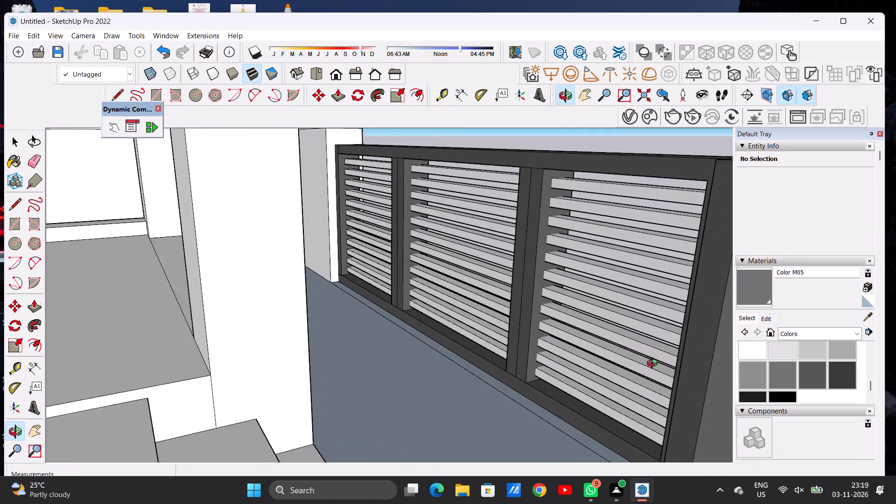
scroll(654, 364, "up", 2)
left_click(749, 294)
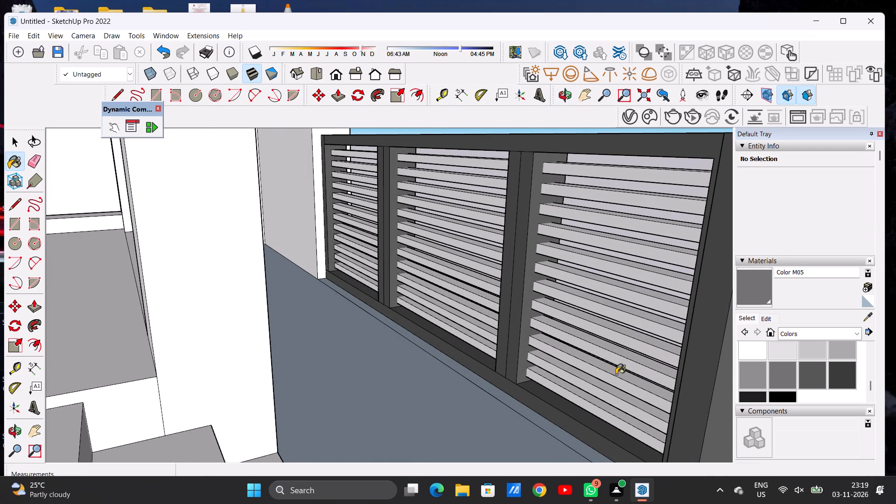
left_click(575, 399)
scroll(575, 399, "up", 6)
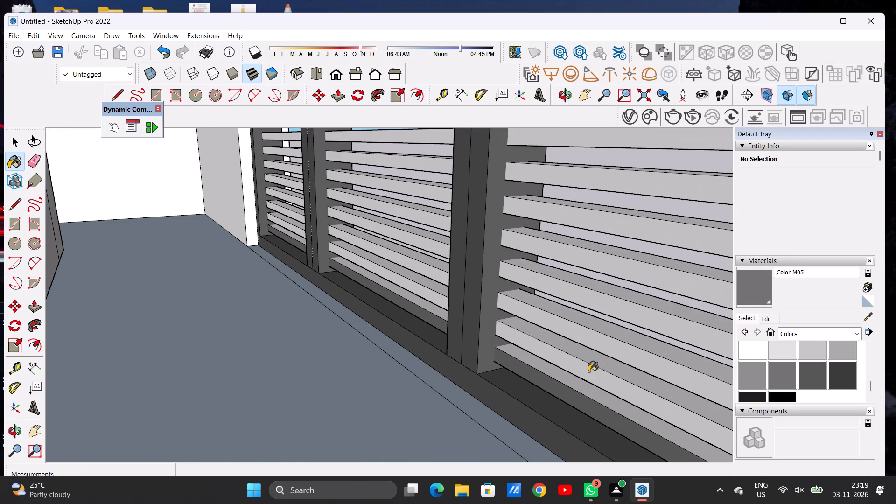
left_click(588, 371)
left_click(595, 343)
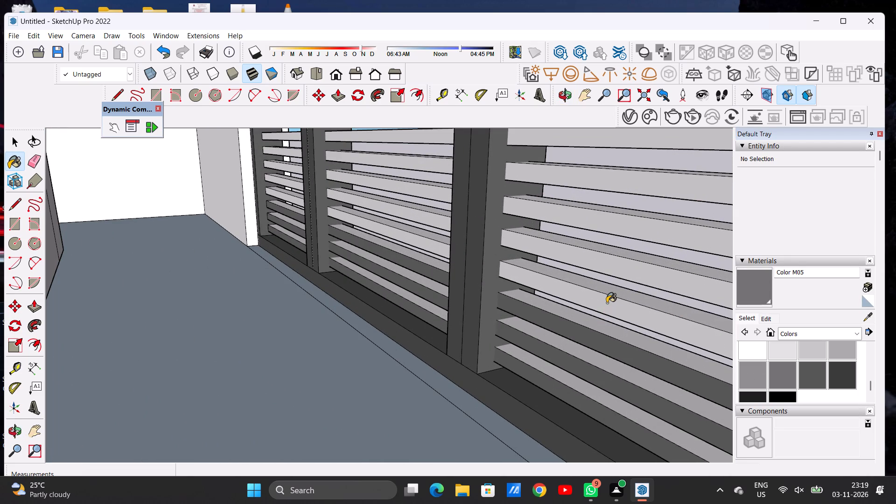
left_click(607, 303)
left_click(602, 262)
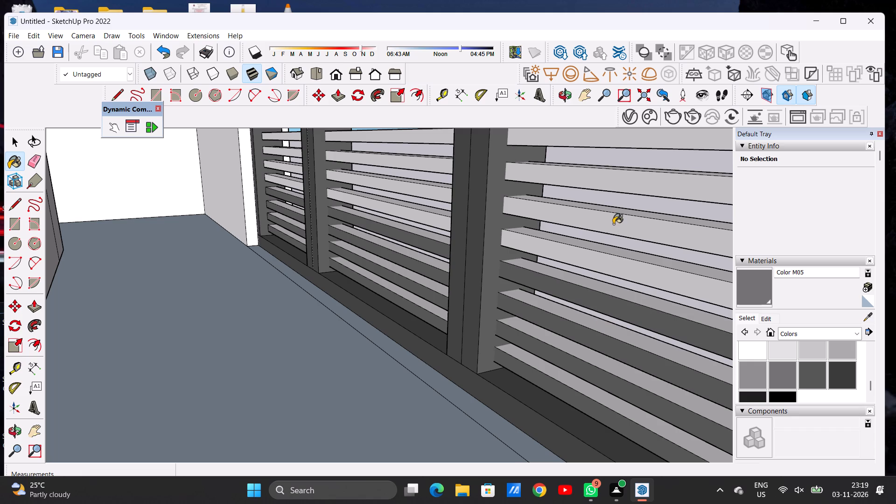
left_click(613, 224)
Paint the house-side faces of the gate's six upper slats with Color M05.
scroll(595, 246, "down", 6)
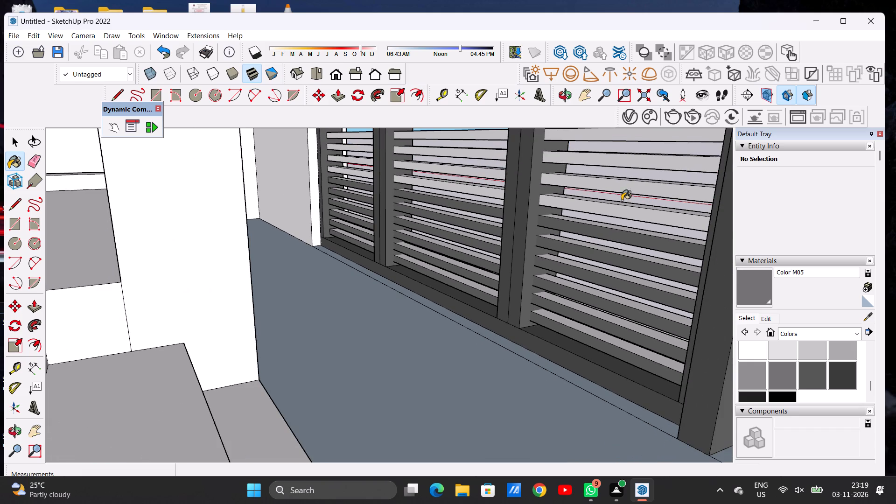
scroll(622, 200, "up", 4)
scroll(622, 200, "down", 1)
scroll(622, 200, "up", 2)
scroll(616, 206, "down", 6)
left_click(618, 222)
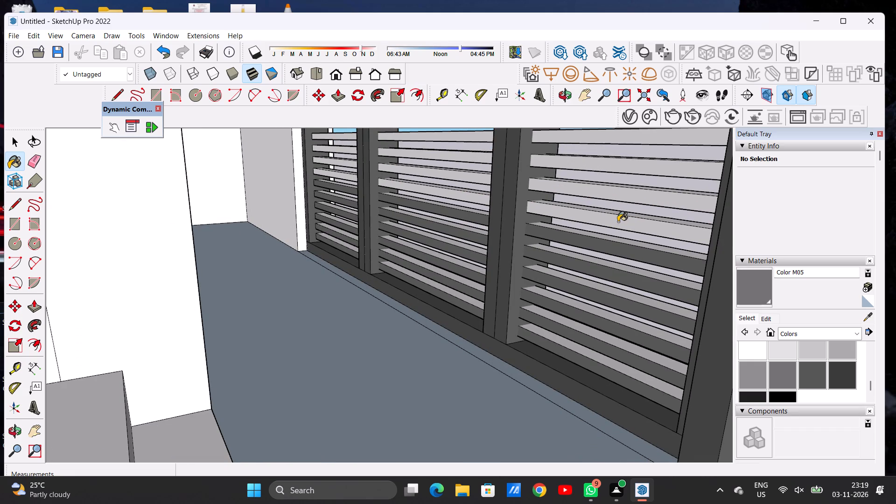
left_click(626, 197)
left_click(633, 170)
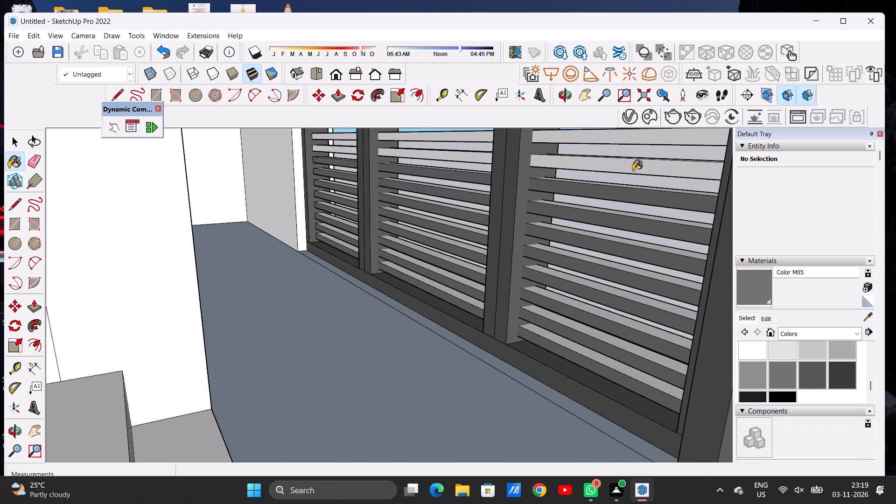
scroll(596, 255, "down", 3)
scroll(634, 140, "up", 2)
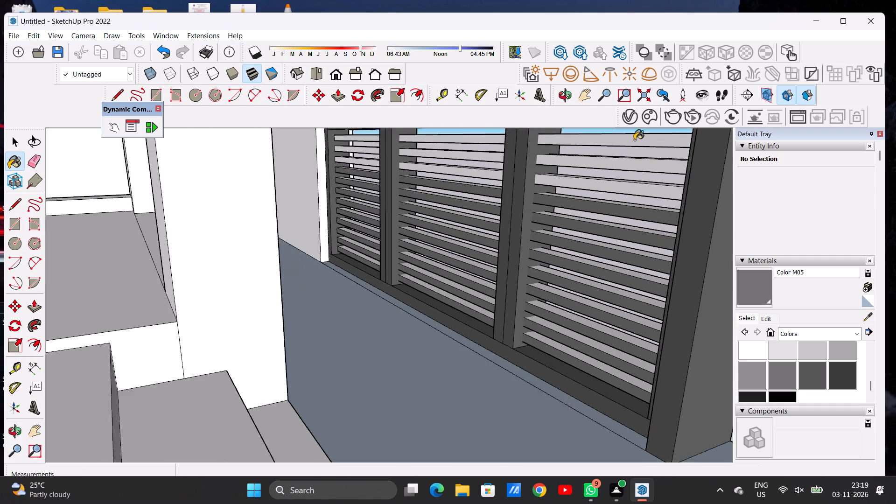
scroll(634, 140, "up", 7)
left_click(634, 140)
left_click(610, 177)
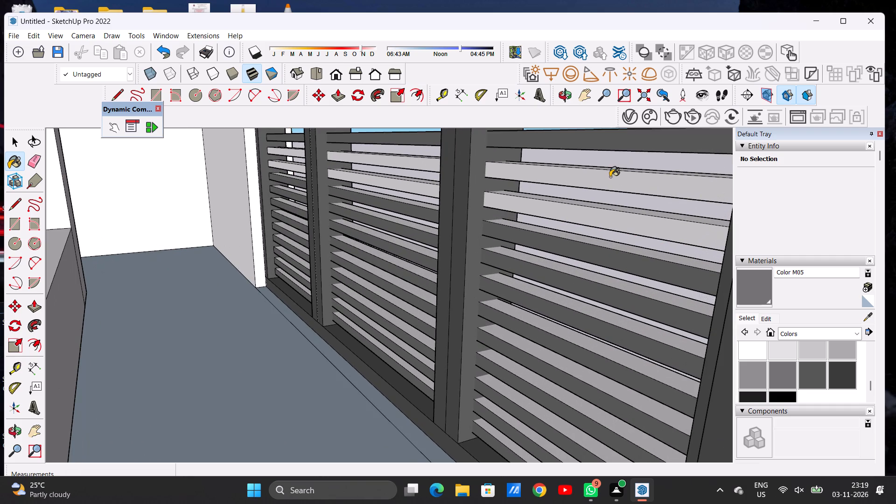
left_click(594, 214)
Examine the painted slatted gate from the house side and from the street.
scroll(581, 231, "down", 3)
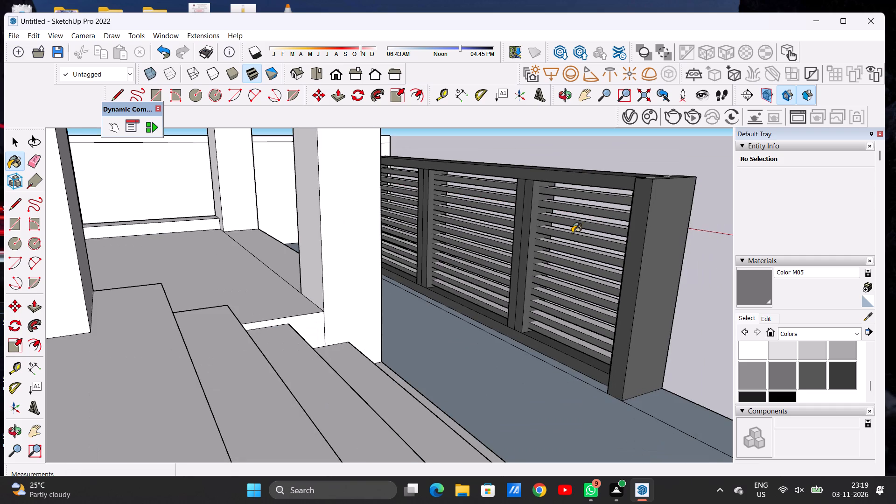
scroll(587, 258, "up", 6)
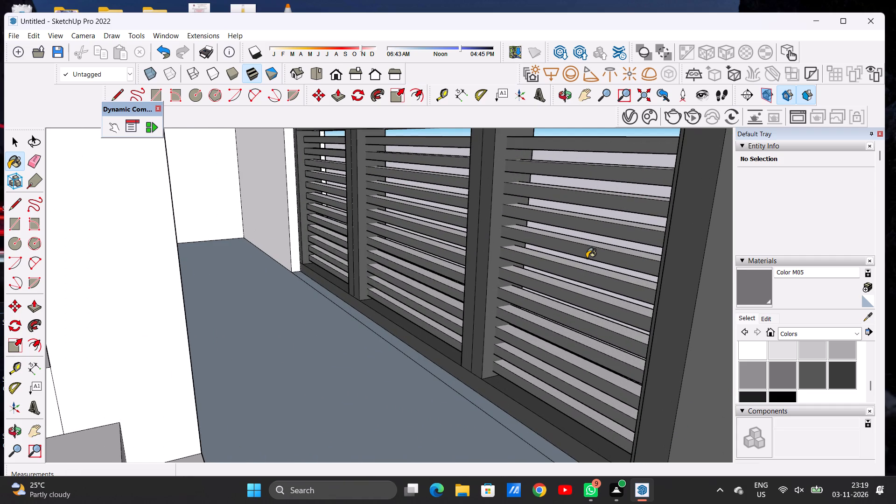
key("o")
left_click_drag(627, 259, 361, 261)
scroll(418, 252, "down", 8)
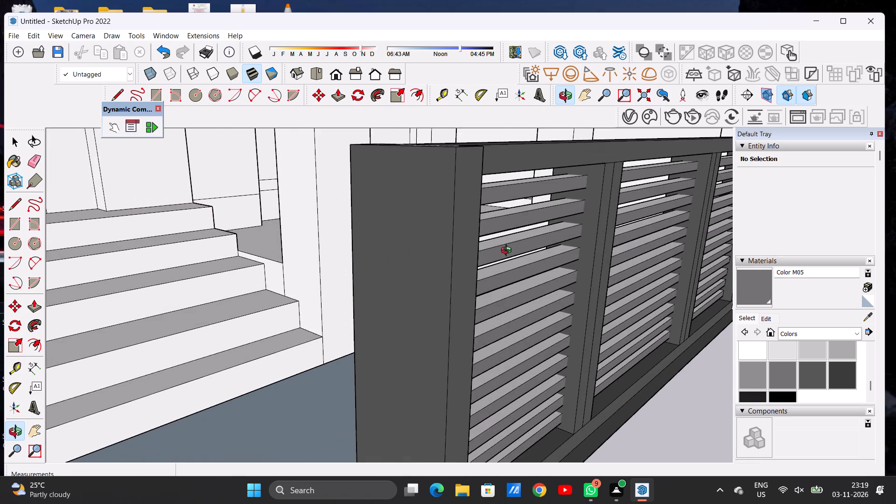
left_click_drag(526, 252, 314, 266)
scroll(357, 260, "down", 18)
left_click_drag(489, 266, 500, 247)
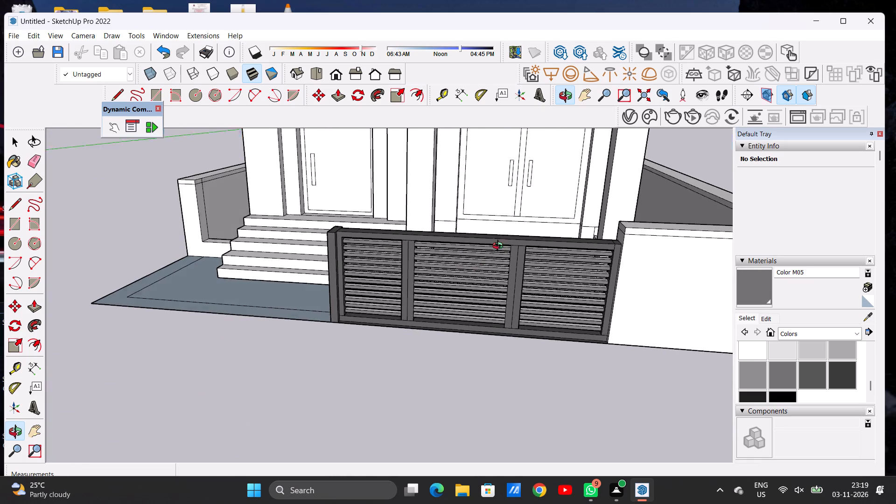
left_click_drag(500, 247, 501, 238)
scroll(512, 275, "down", 6)
left_click_drag(516, 285, 520, 269)
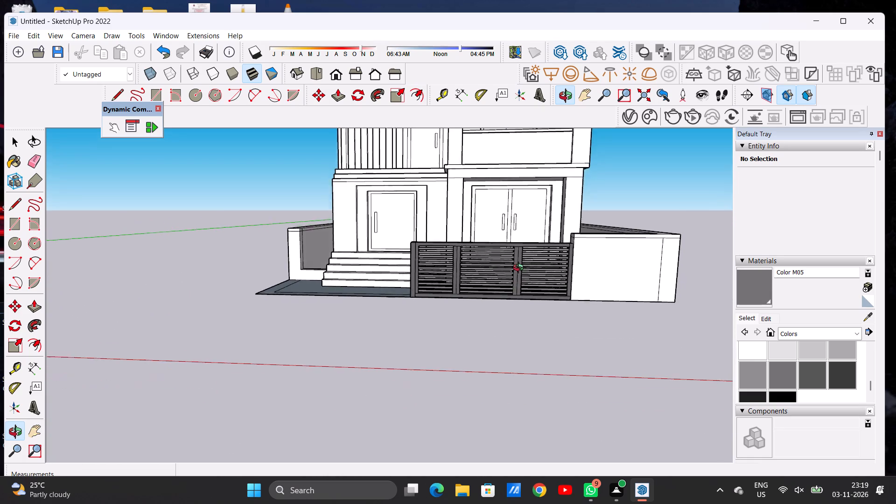
left_click_drag(520, 269, 521, 277)
key("space")
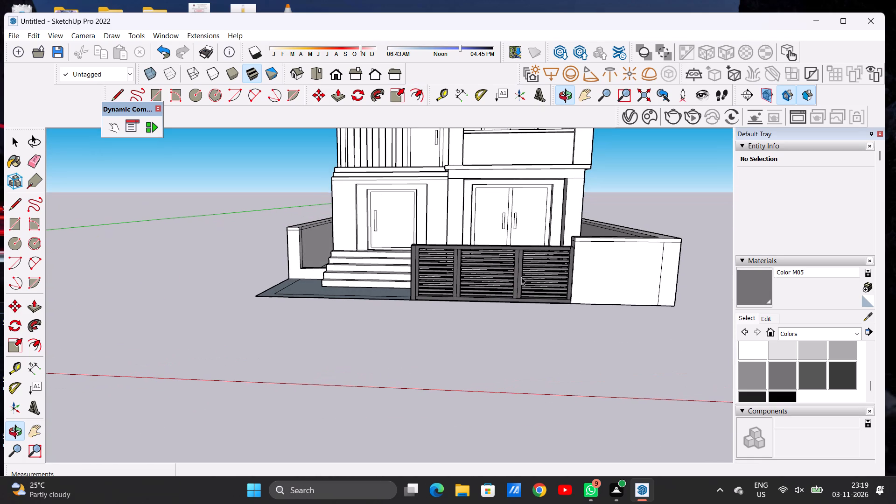
Examine the ground-floor porch and its double door behind the front gate from several angles.
scroll(557, 209, "up", 5)
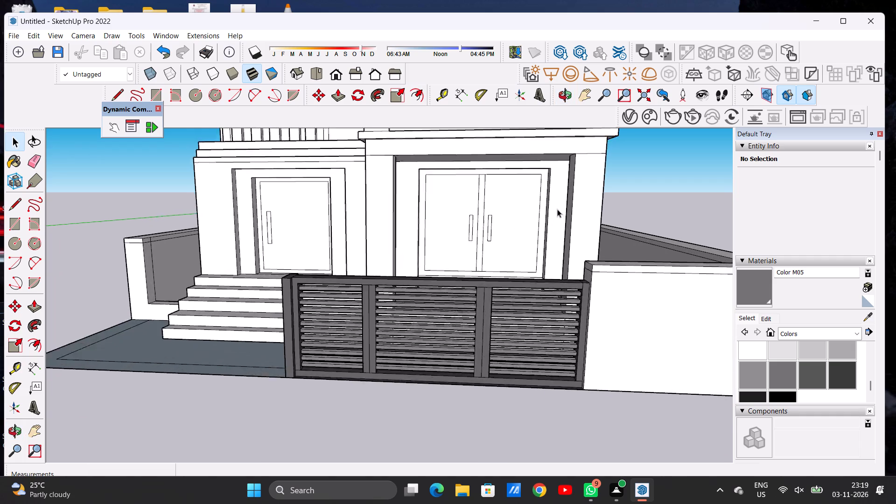
scroll(557, 209, "up", 2)
scroll(500, 206, "up", 2)
scroll(500, 206, "down", 1)
scroll(500, 206, "up", 1)
left_click_drag(461, 231, 527, 269)
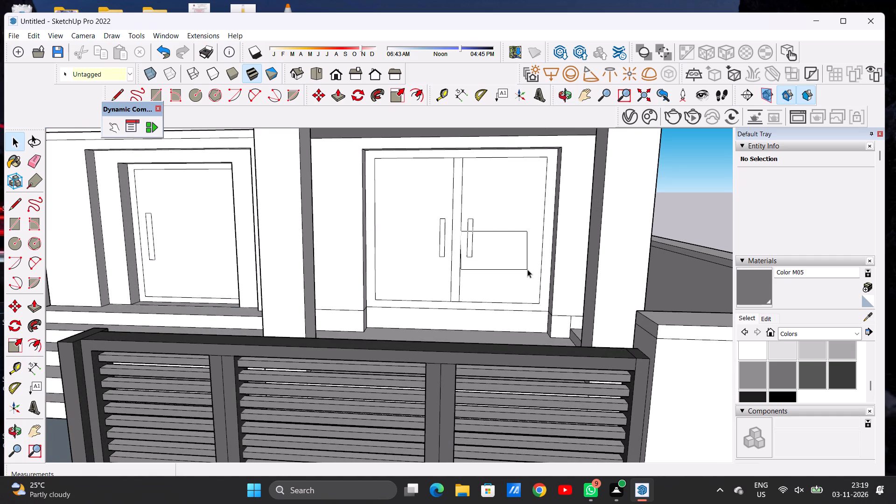
left_click(680, 194)
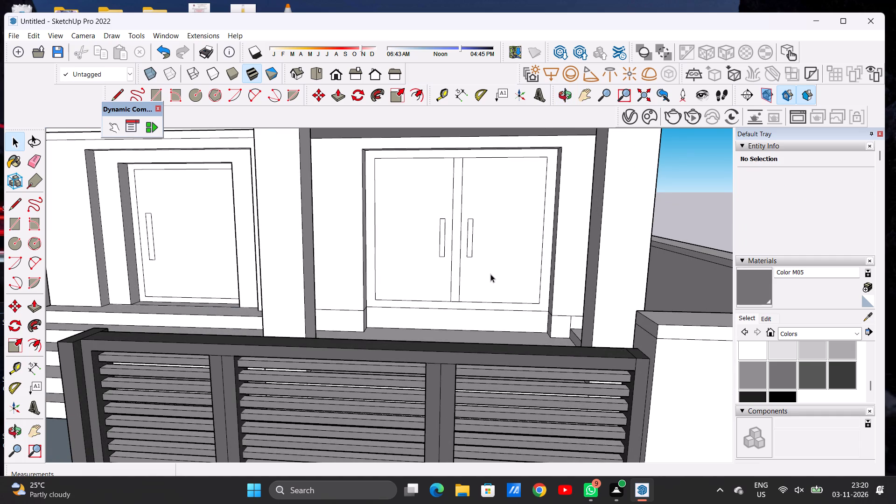
scroll(489, 273, "up", 1)
scroll(484, 267, "down", 1)
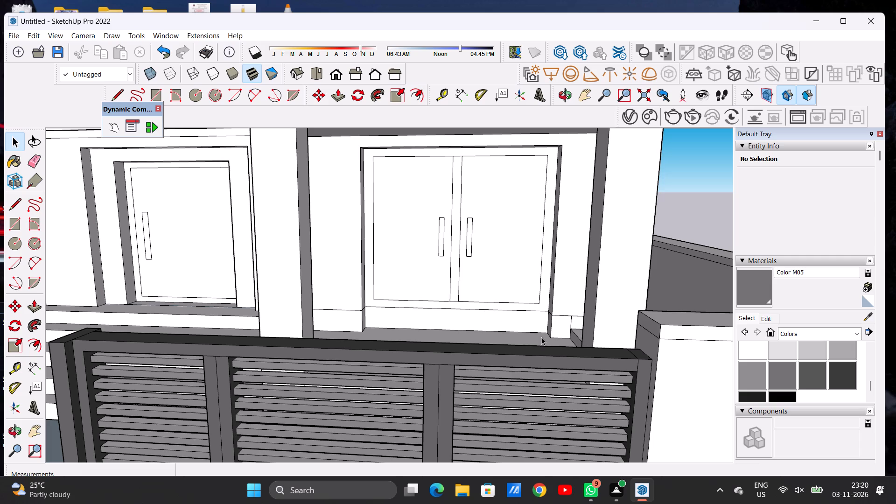
scroll(463, 289, "down", 8)
scroll(462, 303, "up", 1)
scroll(476, 294, "down", 5)
scroll(413, 267, "up", 7)
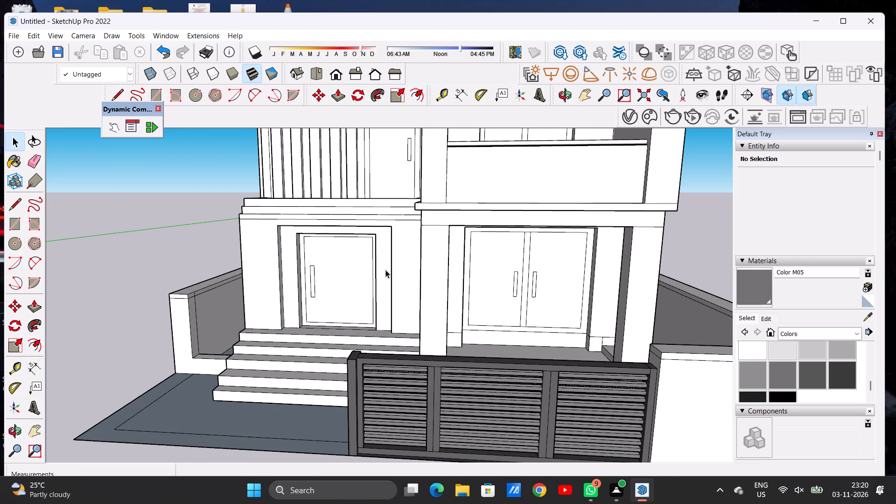
left_click(563, 89)
left_click_drag(474, 338, 627, 315)
left_click_drag(627, 311, 460, 409)
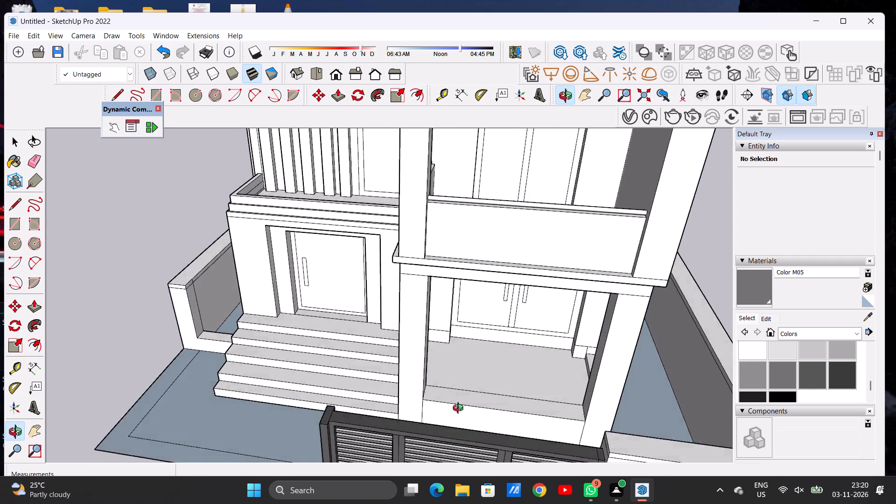
left_click_drag(460, 409, 528, 393)
left_click_drag(433, 372, 380, 367)
scroll(290, 354, "down", 6)
scroll(409, 322, "up", 7)
left_click_drag(423, 363, 434, 309)
left_click_drag(434, 309, 429, 279)
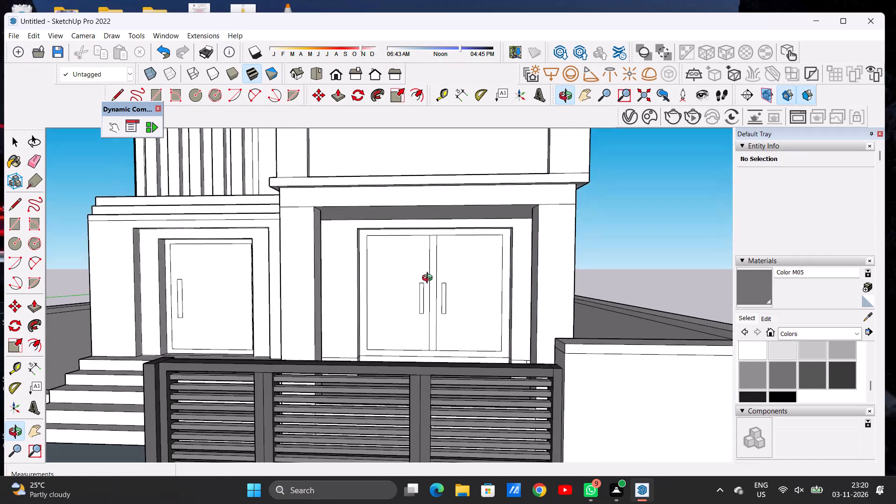
left_click_drag(429, 279, 446, 279)
left_click_drag(437, 291, 429, 294)
left_click_drag(431, 290, 432, 294)
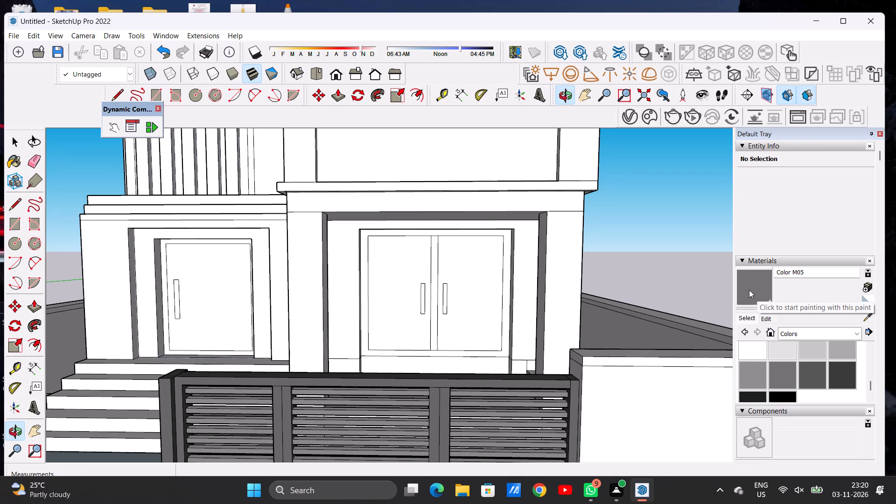
Paint the porch wall around the double door, its base strips and the band below the door with Color M05.
left_click(784, 377)
left_click(348, 257)
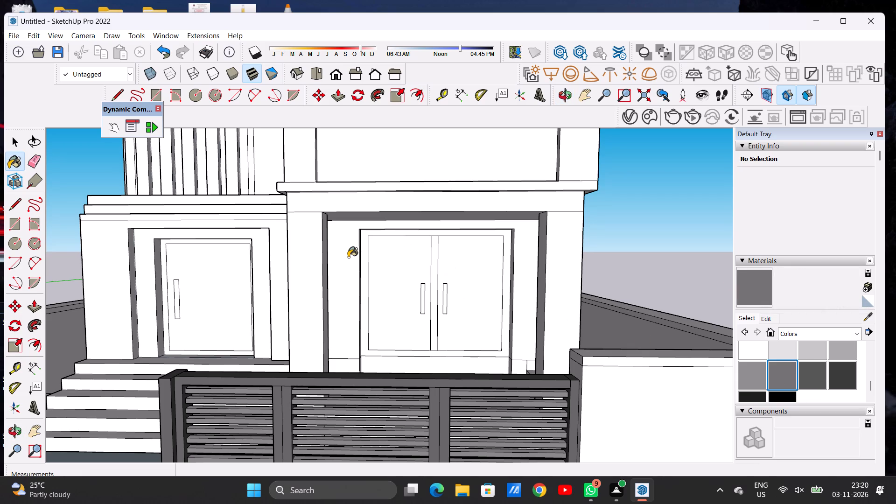
scroll(354, 371, "up", 6)
left_click(341, 362)
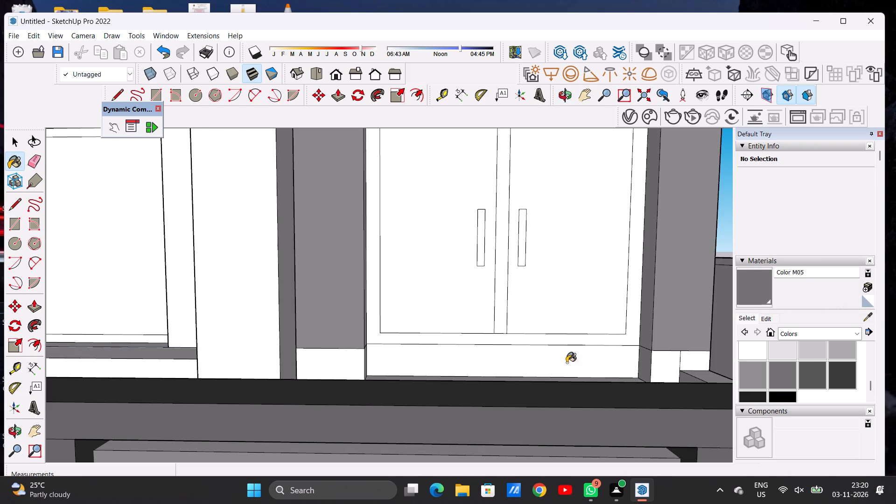
left_click(667, 364)
left_click(695, 364)
scroll(610, 375, "down", 5)
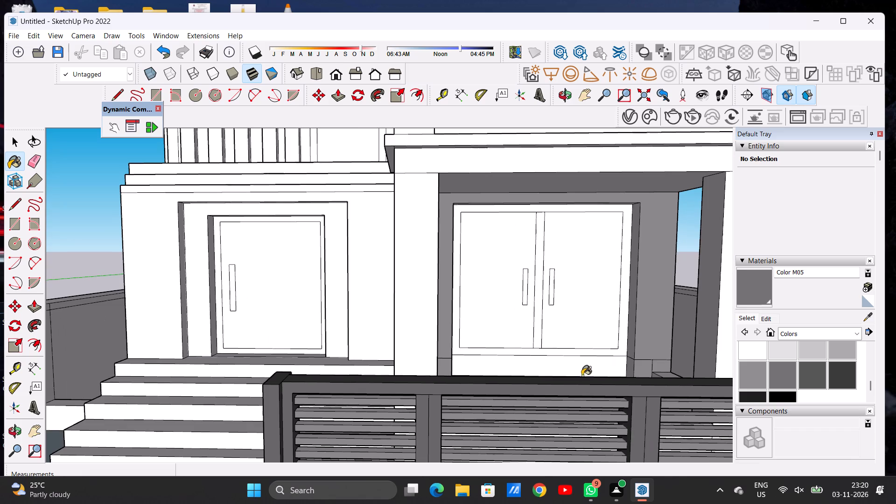
left_click(588, 373)
Examine the painted porch wall around the double door close up and against the whole front facade.
scroll(435, 350, "down", 7)
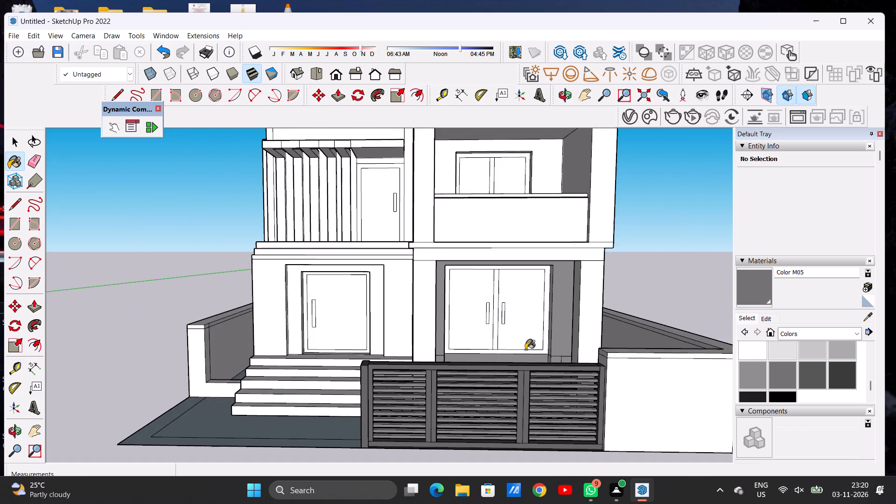
scroll(540, 348, "up", 5)
scroll(540, 348, "down", 1)
scroll(540, 348, "up", 5)
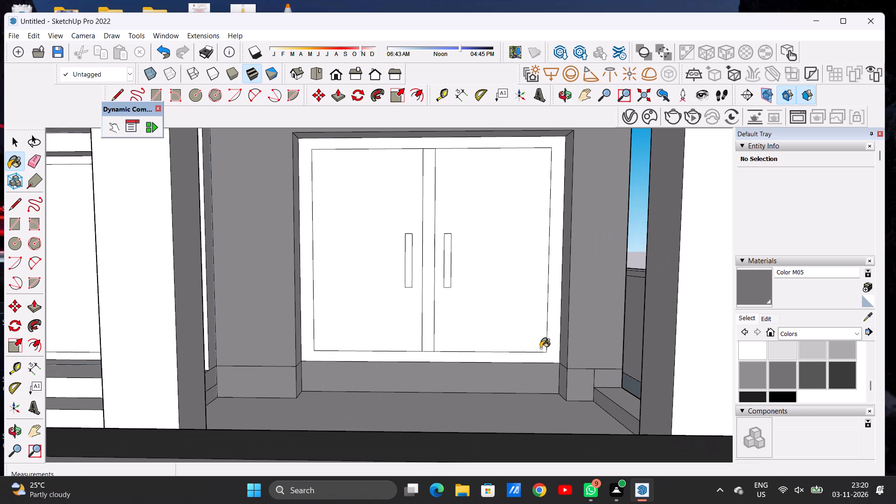
scroll(540, 348, "down", 8)
scroll(477, 341, "down", 2)
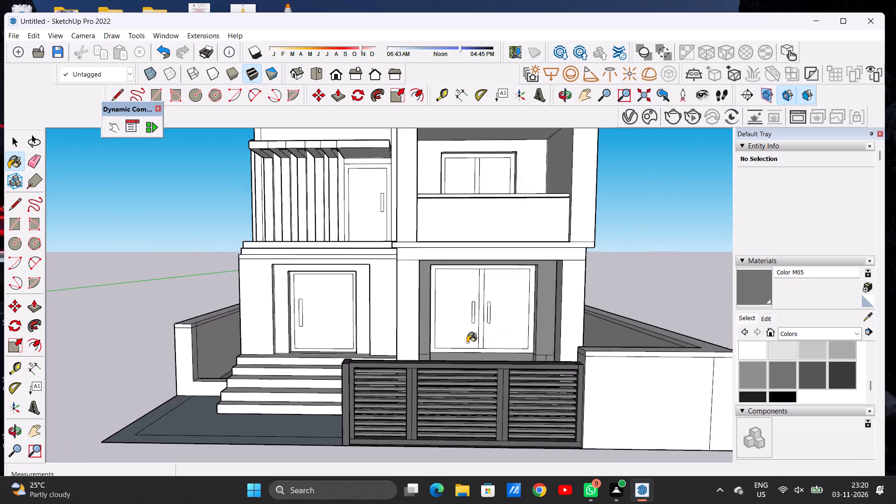
scroll(467, 343, "down", 2)
scroll(511, 313, "up", 3)
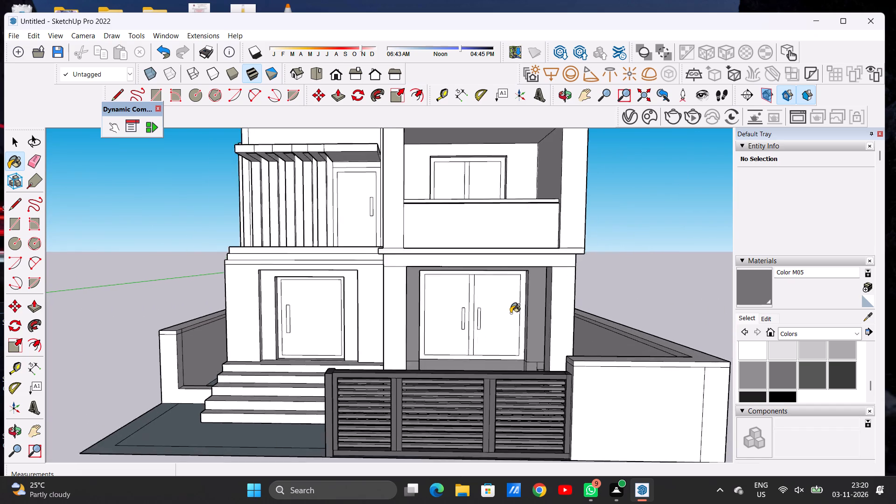
Paint the porch double door's outer frame and centre stile with Wood Veneer 01 from the Wood collection.
scroll(511, 313, "up", 5)
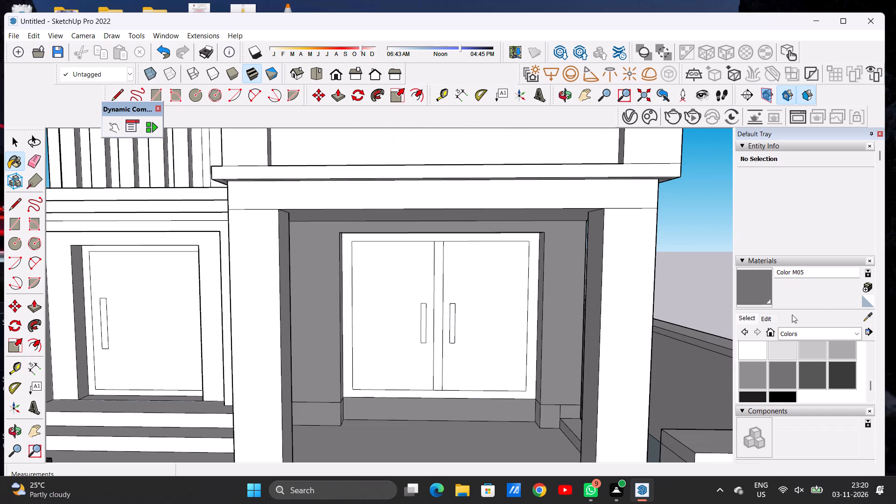
left_click(794, 338)
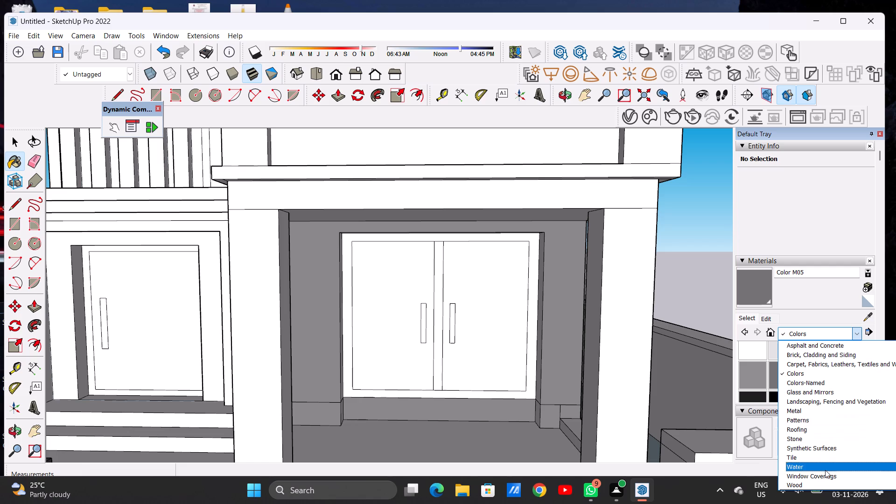
left_click(798, 483)
scroll(790, 370, "down", 2)
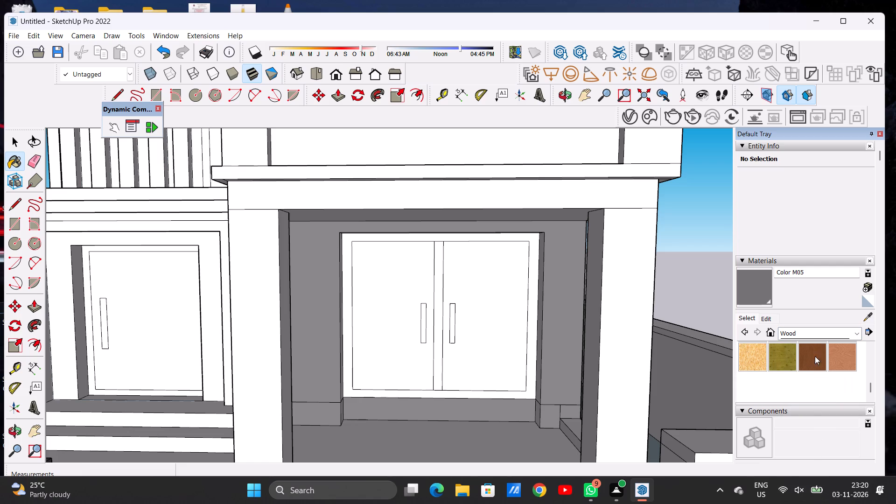
left_click(841, 359)
left_click(812, 359)
scroll(419, 388, "up", 2)
scroll(419, 388, "down", 1)
scroll(419, 388, "up", 5)
left_click(408, 402)
left_click(455, 378)
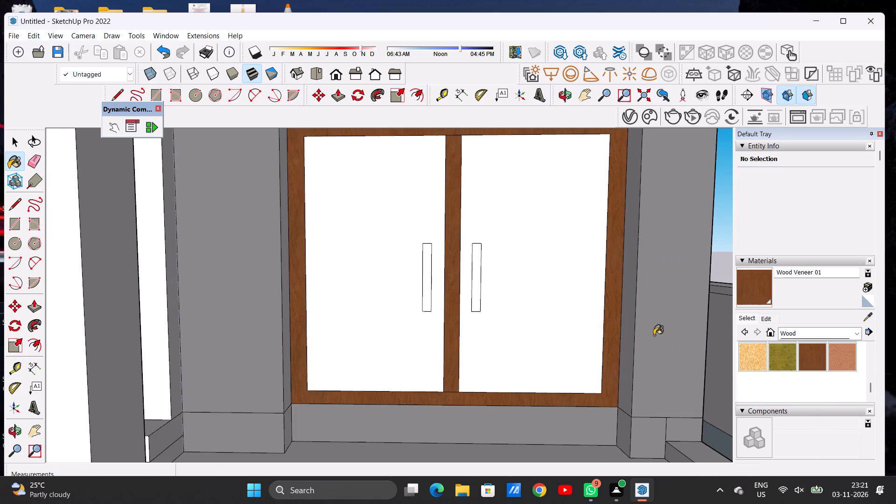
Paint both leaves of the porch double door with Wood Floor Light.
scroll(773, 362, "up", 1)
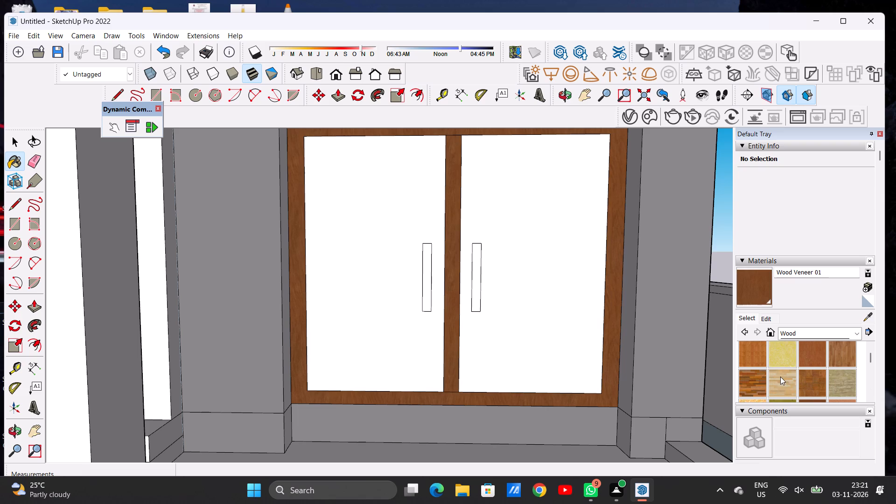
left_click(779, 378)
left_click(547, 334)
left_click(416, 334)
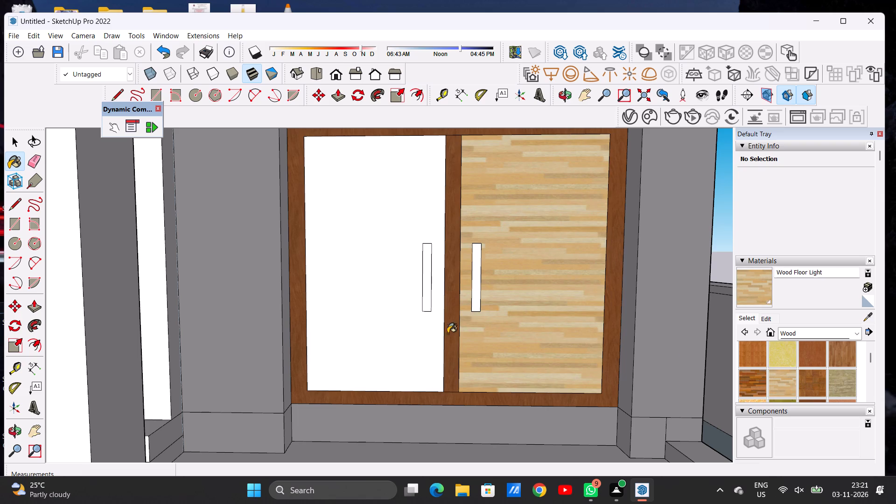
Paint both handles of the porch double door with Formica Graystone from the Synthetic Surfaces collection.
scroll(452, 341, "down", 2)
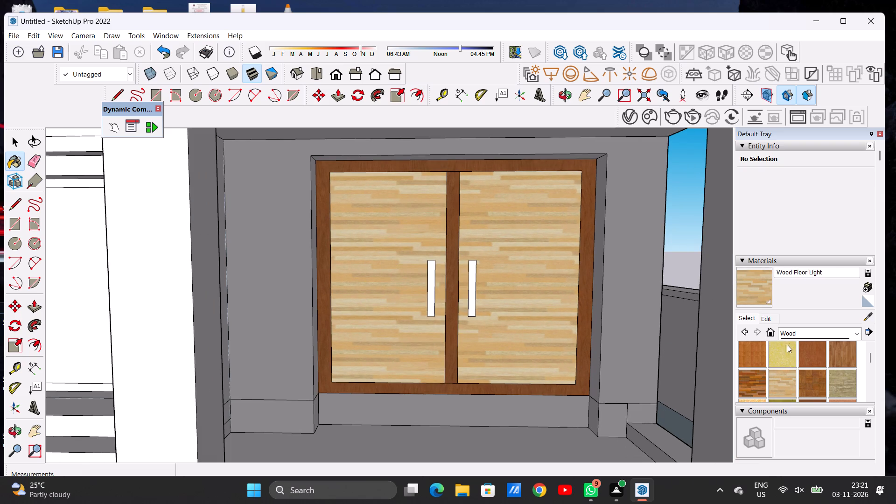
left_click(795, 332)
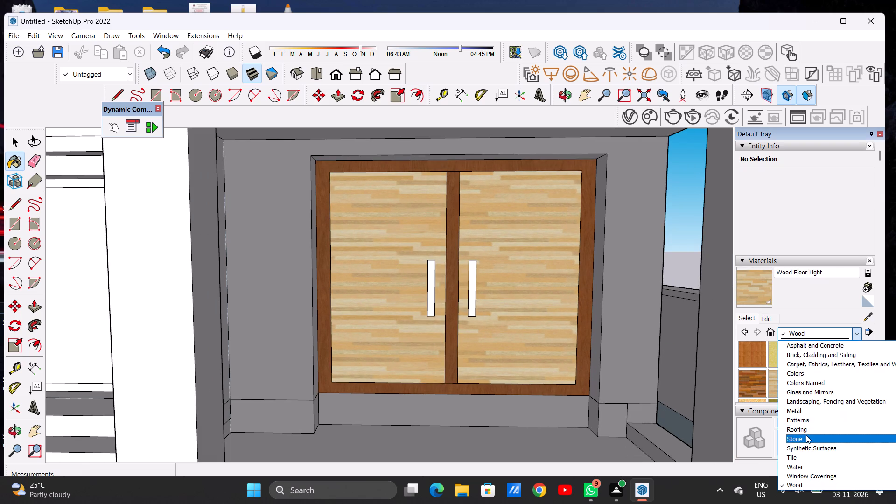
left_click(814, 449)
left_click(810, 359)
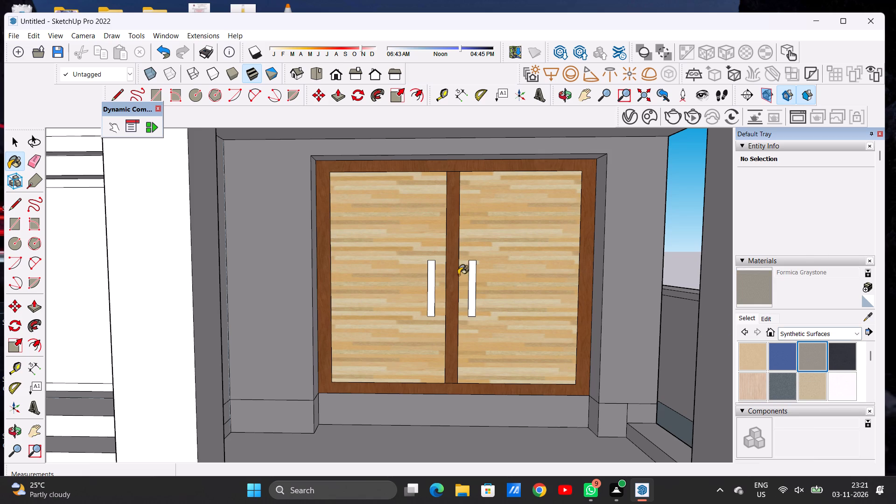
scroll(450, 271, "up", 6)
left_click(413, 280)
left_click(494, 276)
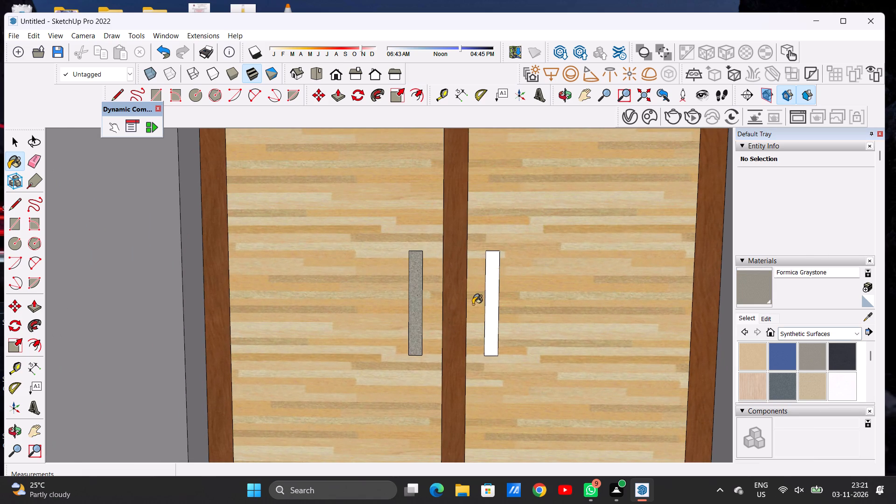
Paint the front face and the stair-side face of the beam above the porch with Formica Graystone.
scroll(473, 308, "down", 17)
scroll(440, 333, "down", 3)
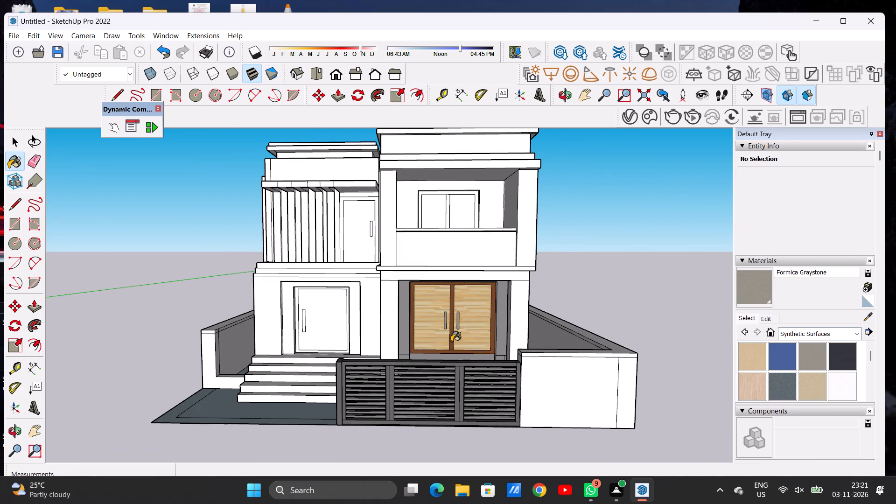
key("space")
scroll(433, 322, "down", 6)
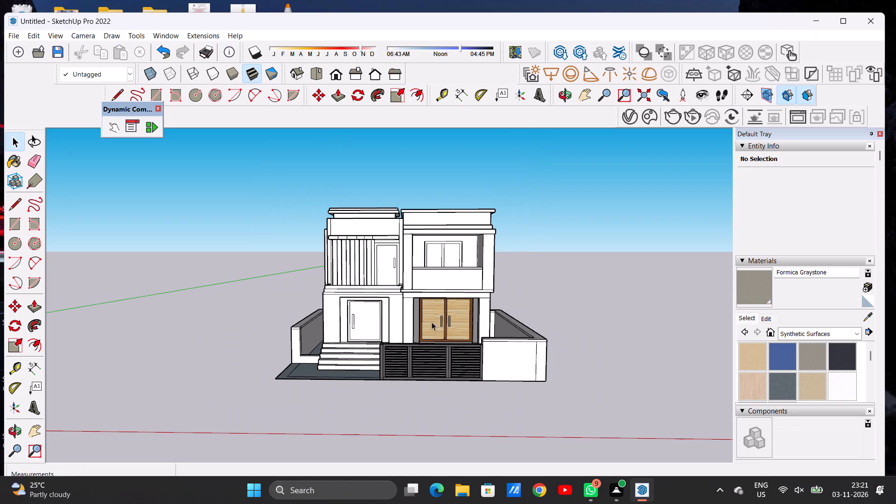
scroll(431, 322, "down", 4)
scroll(430, 299, "up", 18)
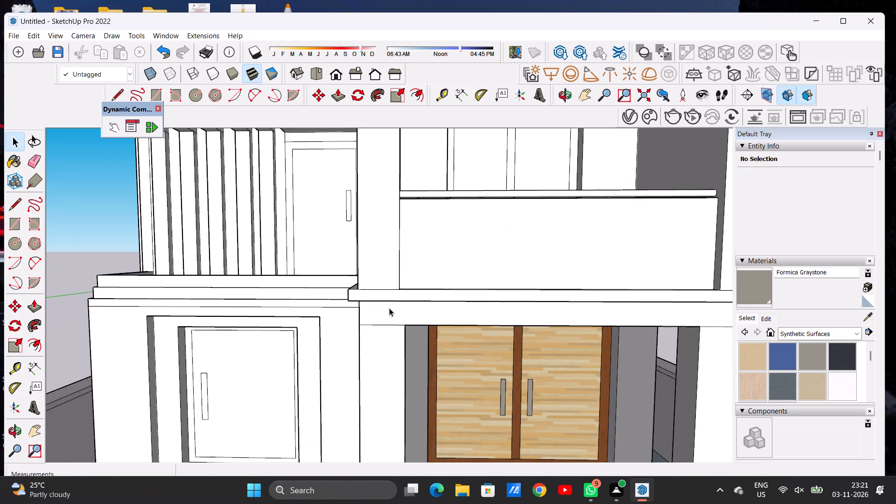
key("o")
left_click_drag(391, 316, 510, 305)
scroll(510, 305, "up", 4)
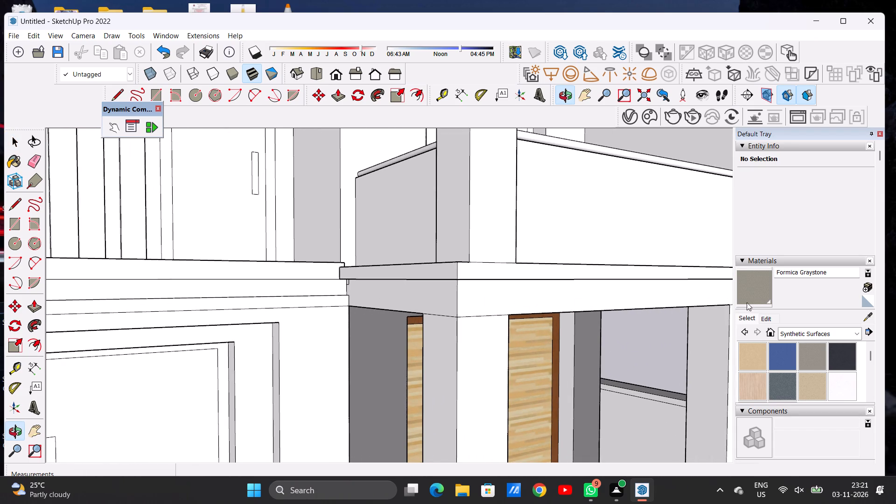
left_click(752, 290)
left_click(436, 296)
left_click(473, 296)
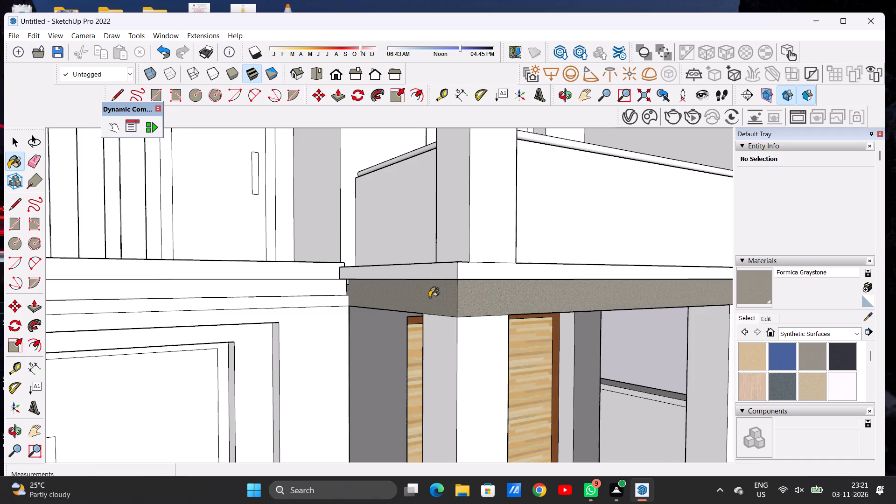
Paint the front face of the beam above the porch with Asphalt New from the Asphalt and Concrete collection.
scroll(419, 299, "down", 8)
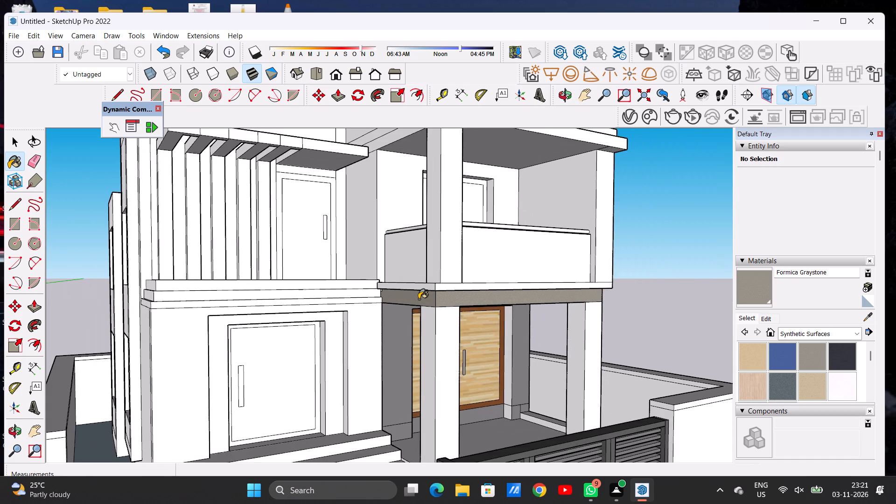
scroll(413, 297, "down", 4)
key("o")
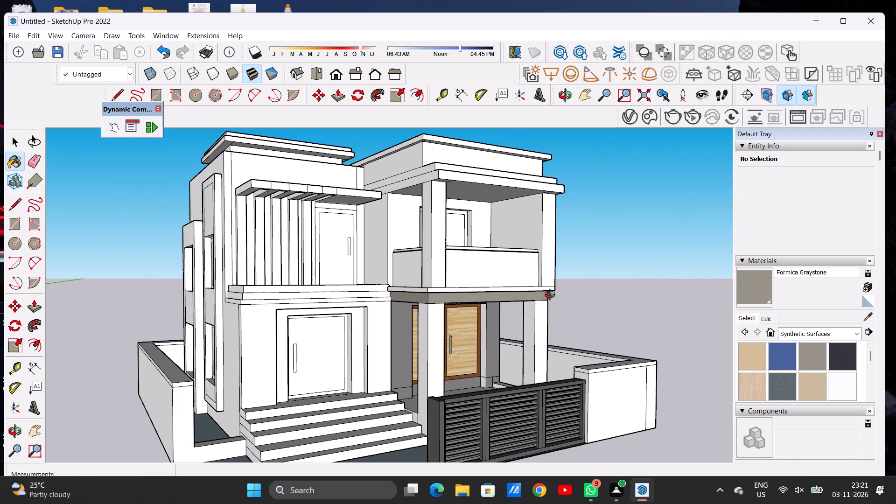
left_click_drag(560, 296, 302, 308)
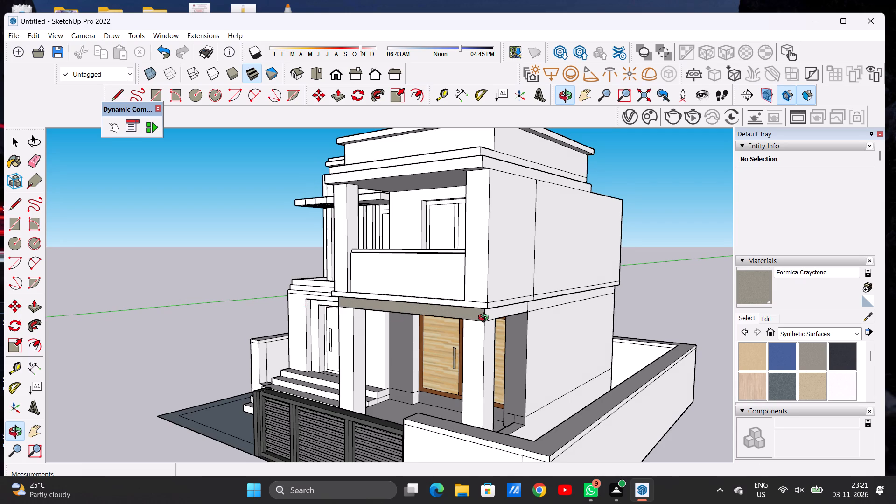
scroll(572, 313, "down", 2)
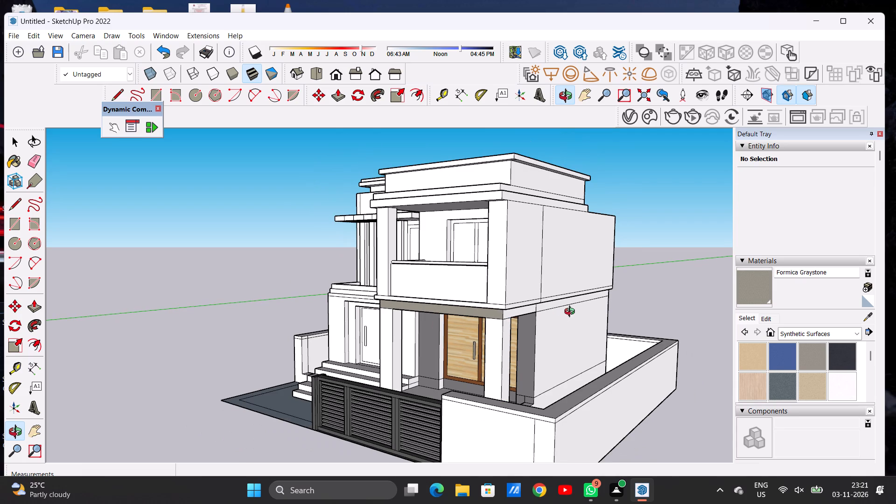
scroll(511, 318, "up", 9)
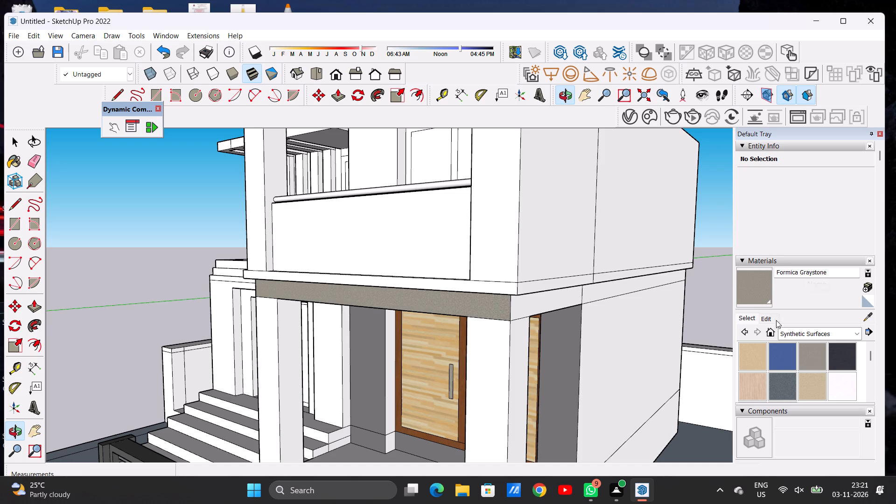
left_click(745, 318)
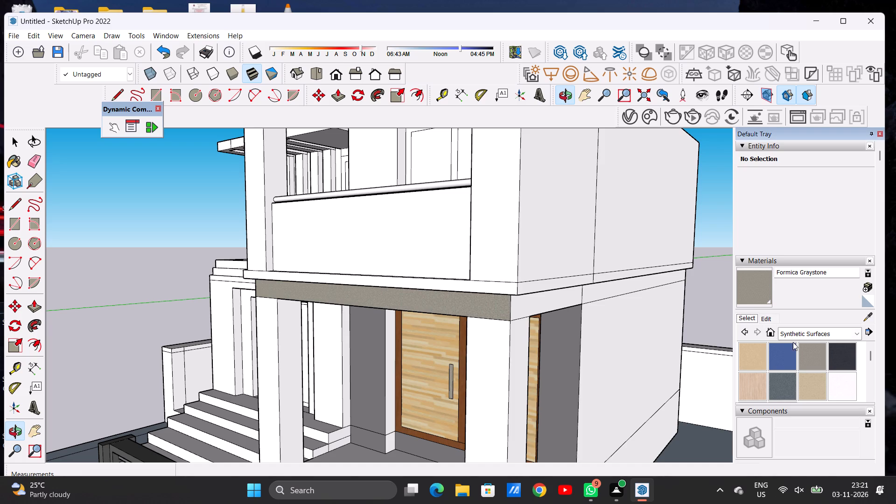
left_click(788, 336)
left_click(800, 346)
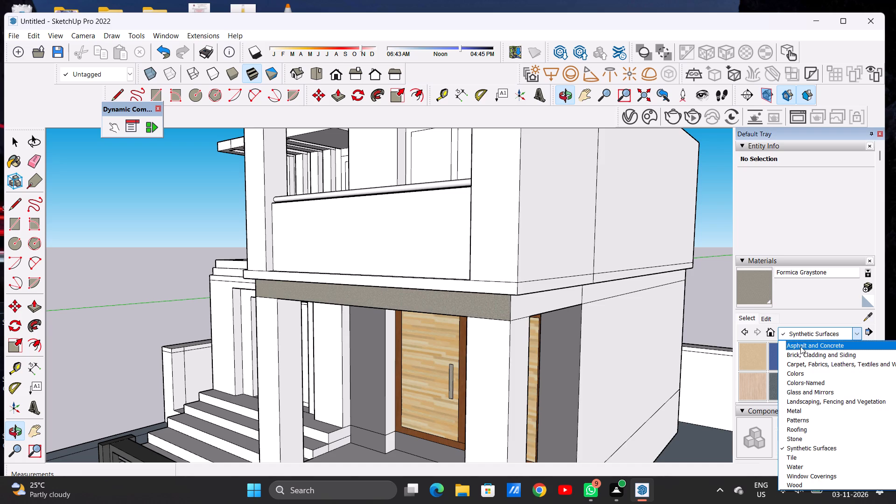
left_click(751, 355)
scroll(475, 309, "up", 8)
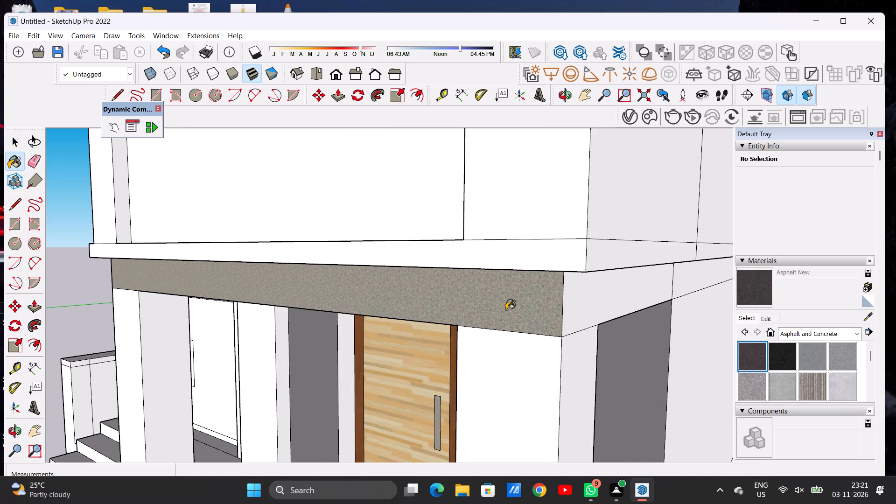
left_click(517, 307)
Lighten the colour of the Asphalt New material slightly.
scroll(612, 308, "down", 10)
scroll(596, 310, "up", 3)
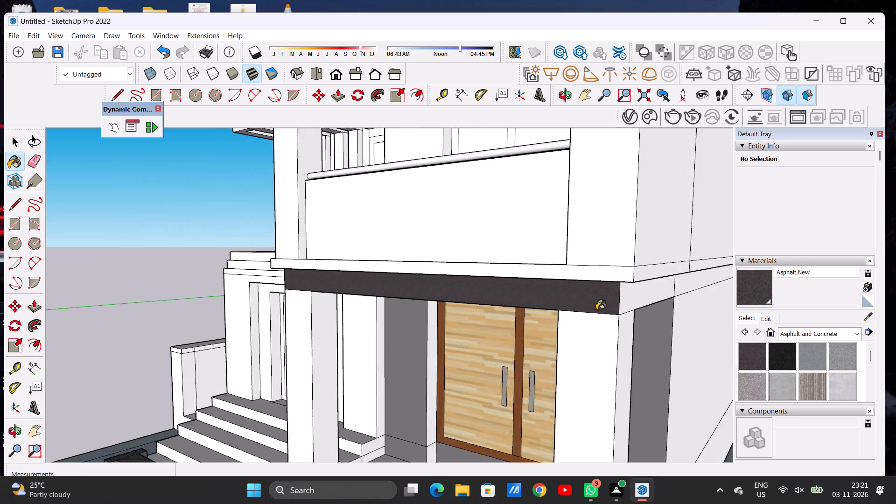
scroll(596, 310, "up", 5)
scroll(596, 305, "down", 1)
scroll(596, 305, "up", 3)
left_click(763, 316)
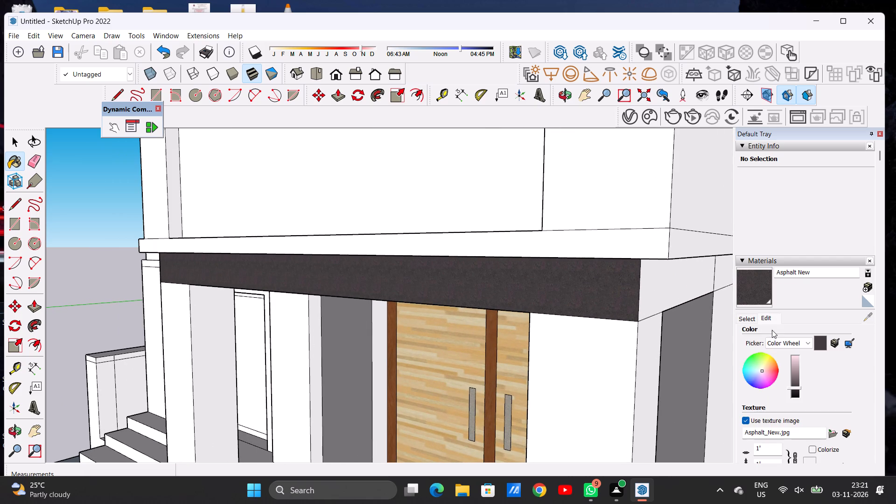
left_click(796, 378)
scroll(583, 311, "down", 7)
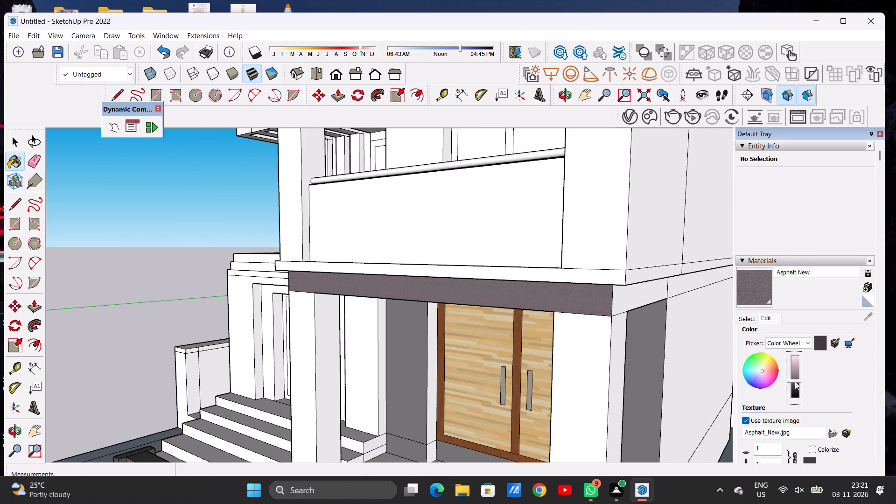
left_click(795, 381)
Paint the porch beam's outer side face and its stair-side face with Asphalt New.
scroll(630, 302, "up", 5)
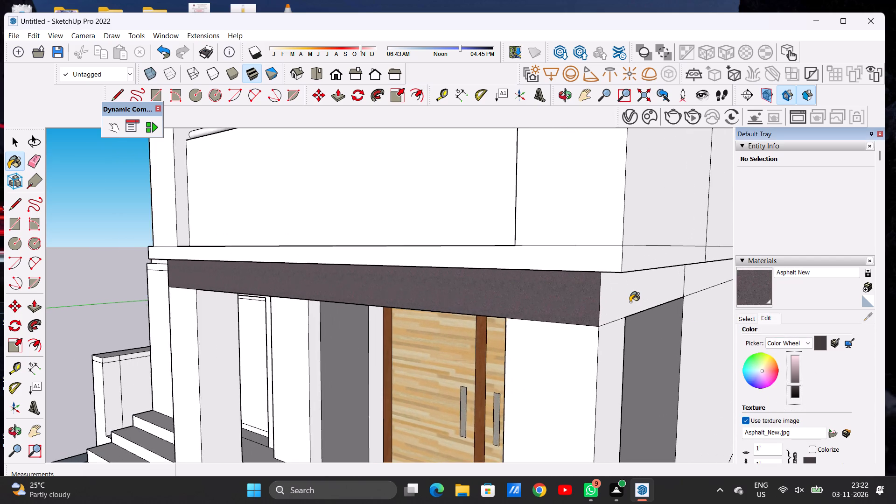
scroll(630, 302, "up", 1)
left_click(624, 294)
scroll(623, 294, "down", 4)
scroll(626, 295, "up", 1)
scroll(626, 295, "down", 7)
scroll(700, 285, "up", 1)
scroll(701, 284, "down", 4)
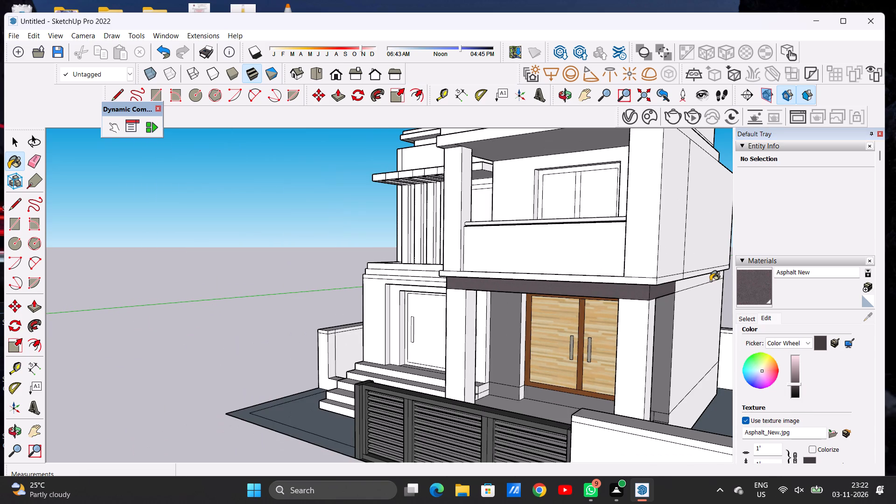
key("o")
left_click_drag(451, 303, 464, 301)
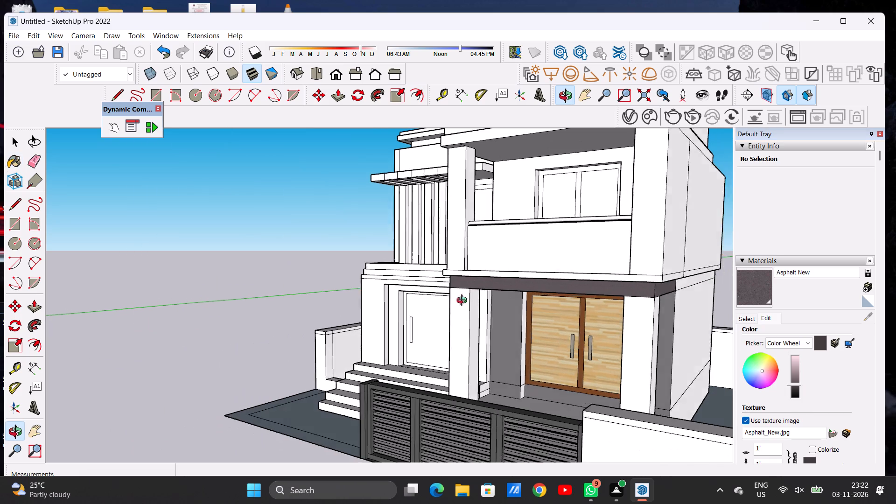
left_click_drag(464, 301, 668, 311)
scroll(498, 272, "up", 13)
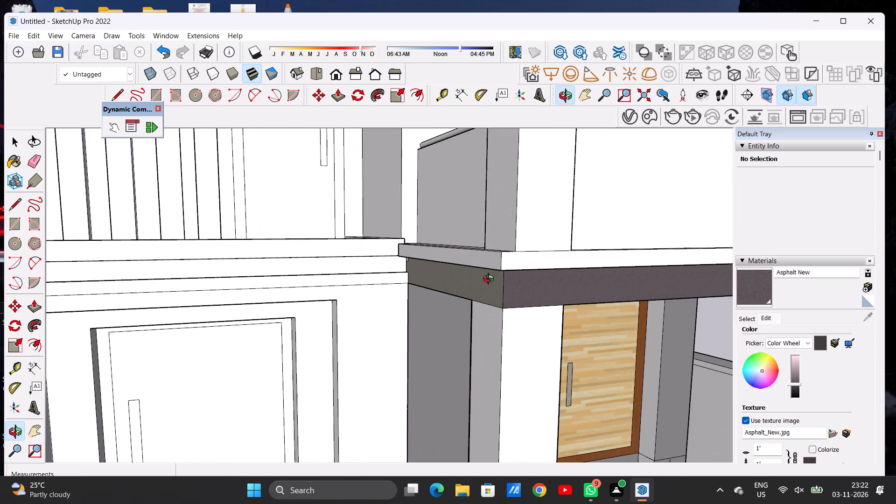
left_click(756, 289)
left_click(497, 287)
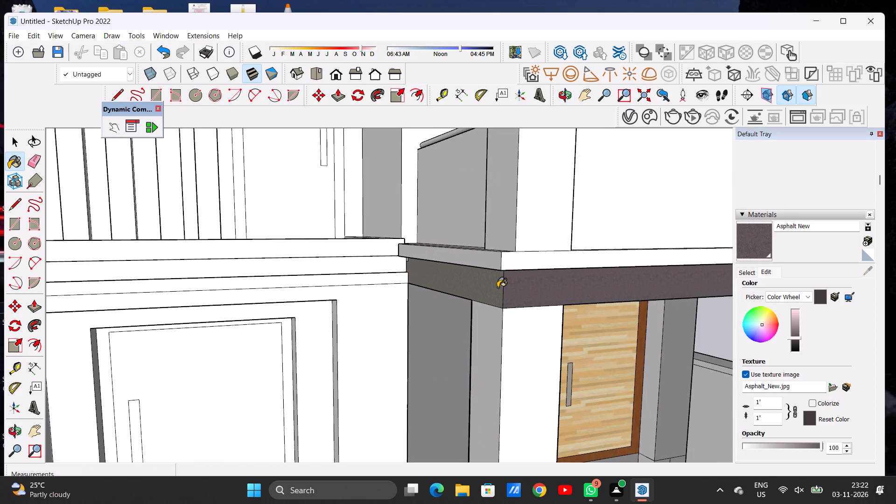
Paint the ceiling inside the porch, behind the beam, with Asphalt New.
key("space")
type("O")
left_click_drag(583, 291, 497, 283)
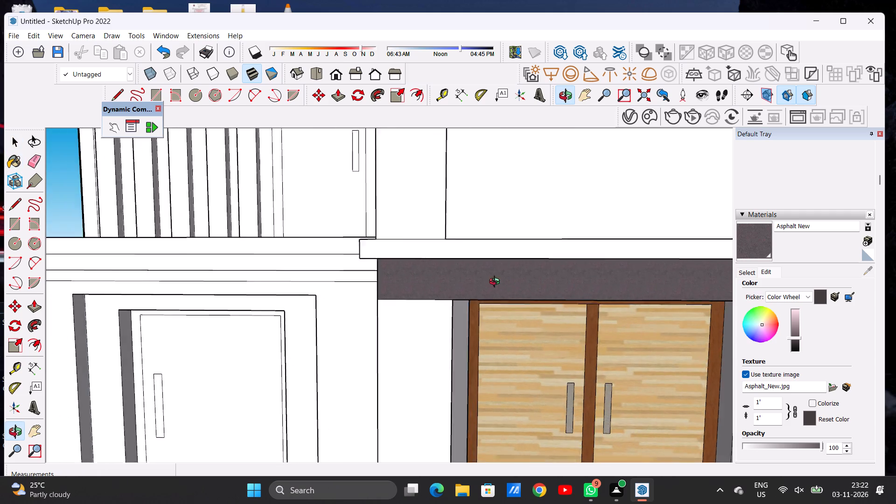
left_click_drag(497, 283, 490, 280)
scroll(448, 293, "down", 15)
left_click_drag(533, 317, 539, 278)
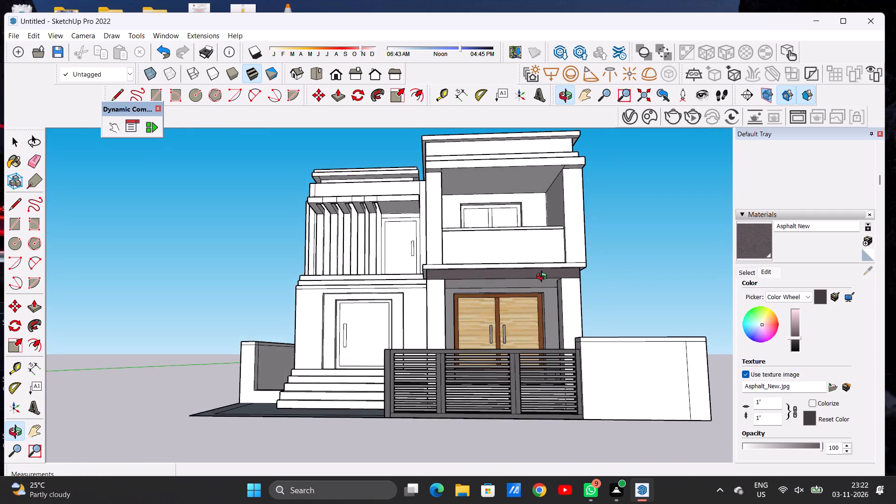
scroll(546, 278, "up", 8)
scroll(548, 280, "down", 1)
scroll(548, 280, "up", 1)
scroll(548, 280, "down", 1)
scroll(548, 280, "up", 3)
left_click_drag(562, 291, 561, 278)
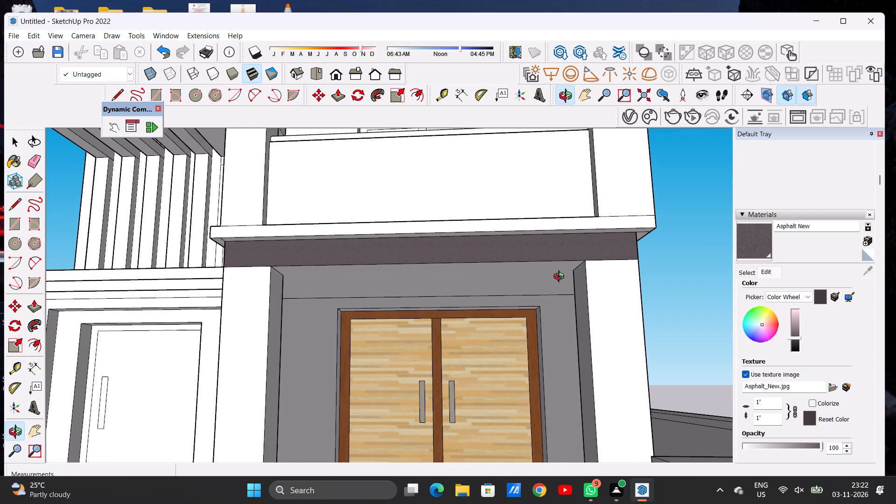
scroll(561, 278, "up", 3)
left_click(749, 240)
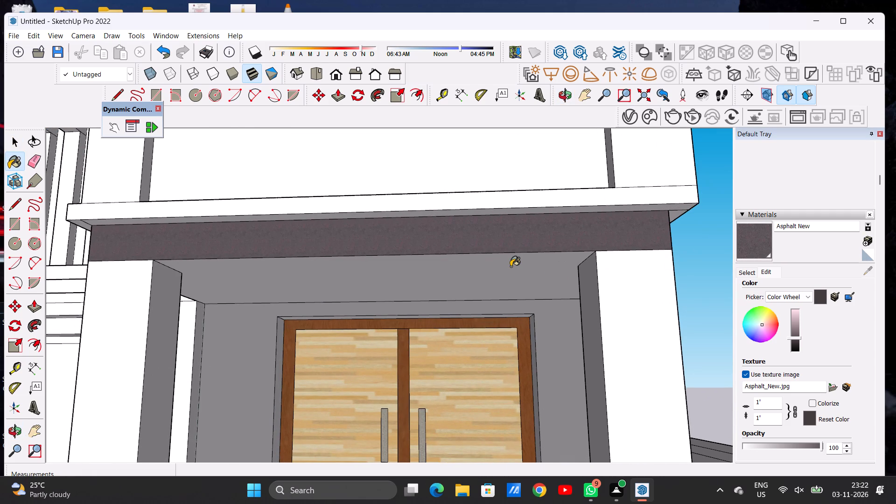
left_click(511, 266)
Paint the front and stair-side faces and the top of the stepped roof bands above the upper balcony with Asphalt New.
key("space")
type("O")
scroll(554, 295, "down", 6)
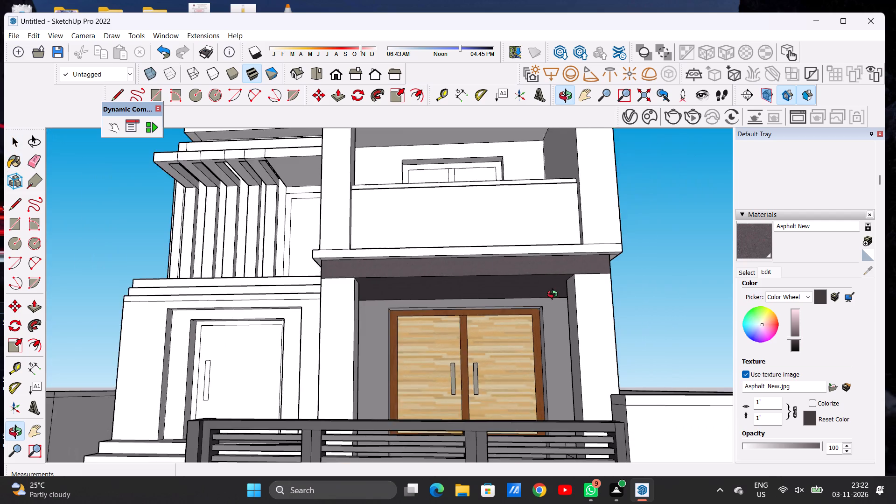
scroll(554, 295, "down", 8)
left_click_drag(507, 298, 506, 344)
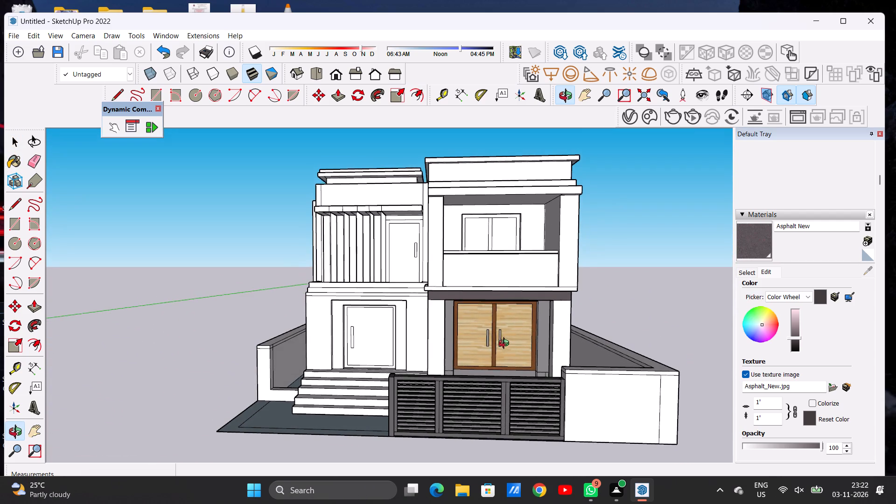
left_click_drag(506, 344, 503, 346)
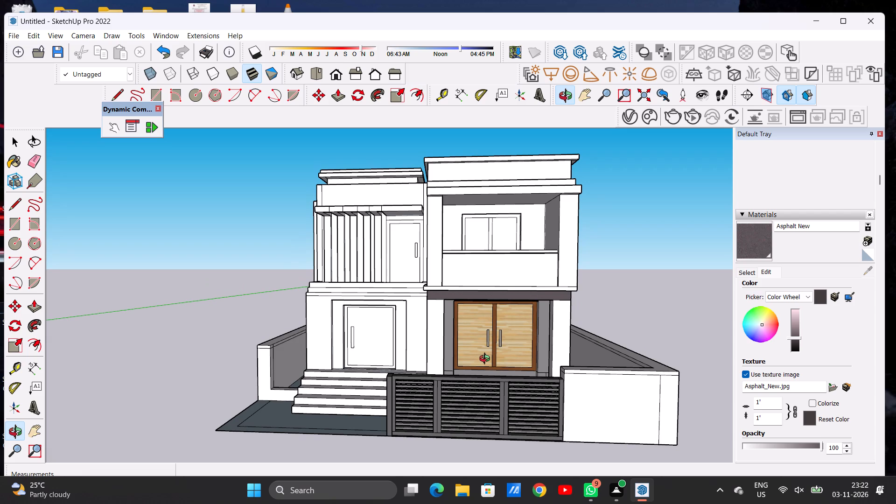
scroll(485, 311, "down", 4)
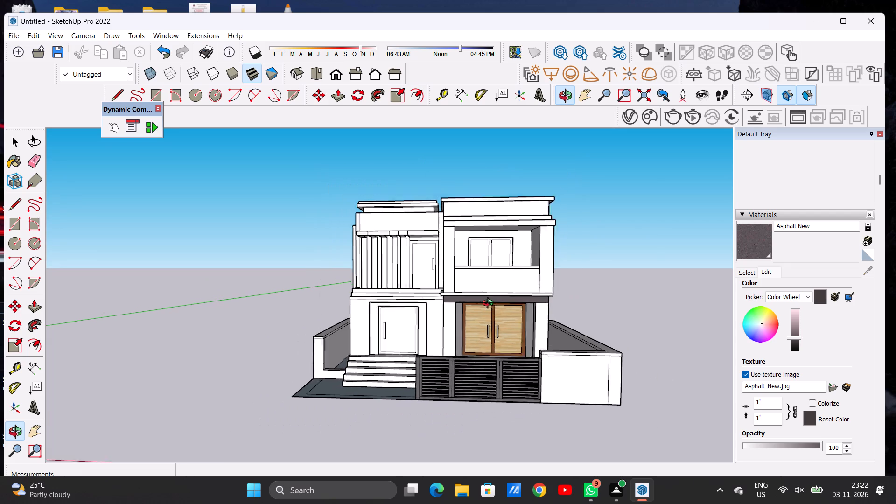
scroll(490, 304, "down", 3)
scroll(461, 266, "up", 6)
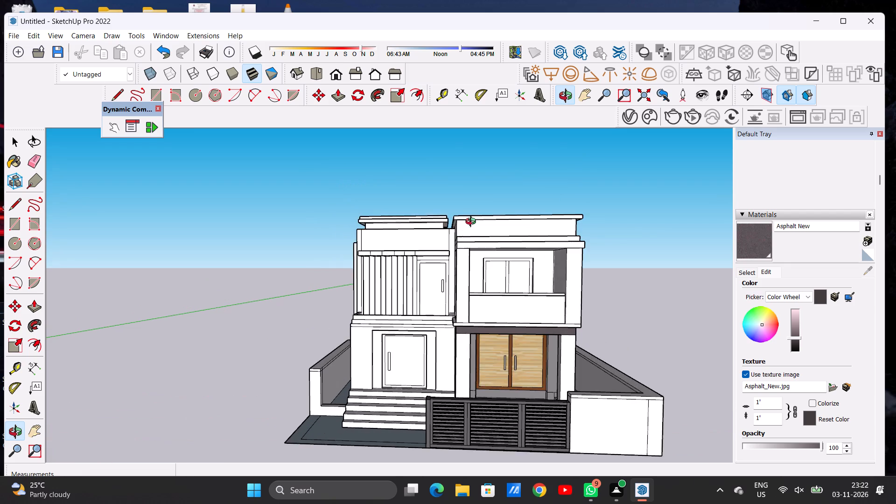
scroll(476, 220, "up", 4)
left_click_drag(514, 263, 579, 307)
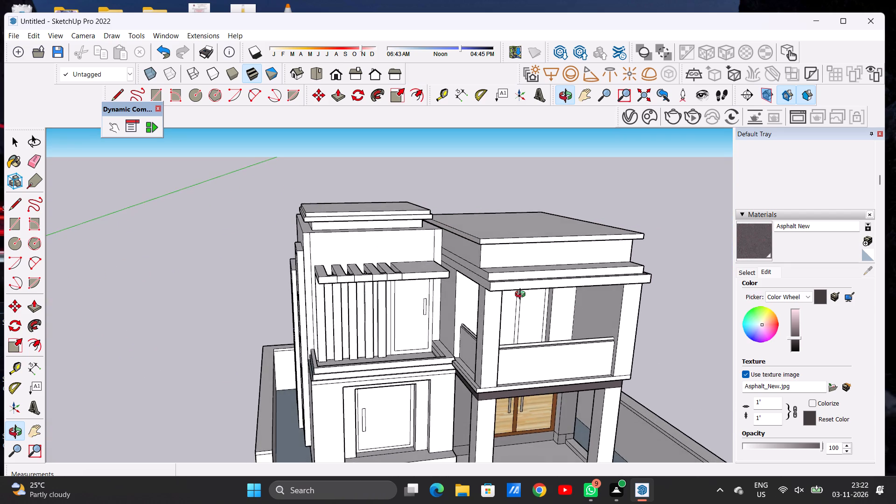
scroll(522, 295, "up", 7)
left_click(748, 242)
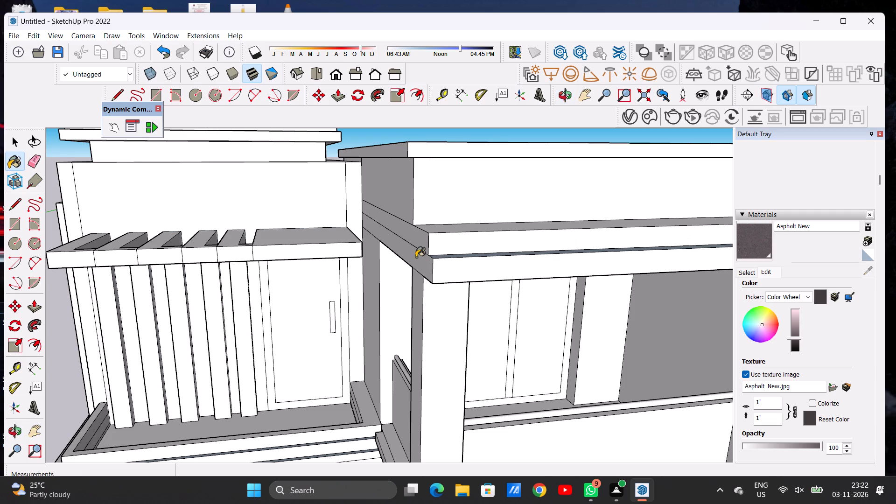
left_click(429, 267)
left_click(441, 269)
left_click(440, 245)
left_click(421, 239)
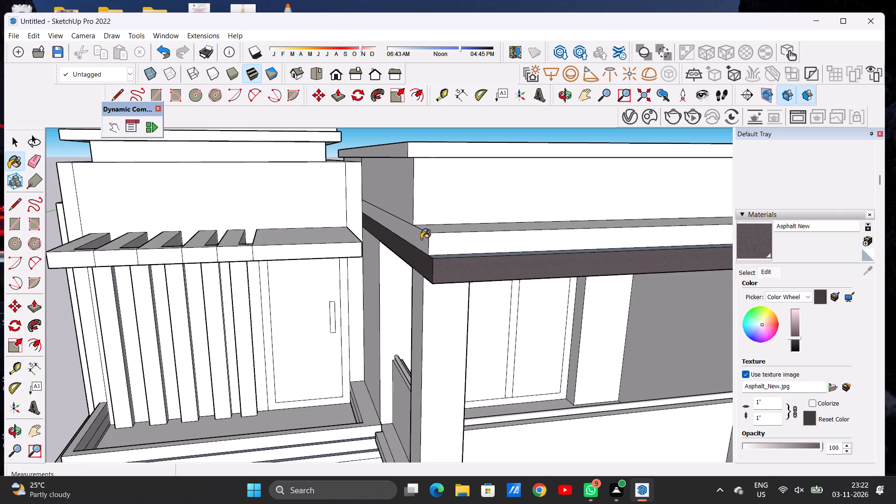
left_click(434, 231)
Paint the ledge between the two roof bands and the bands' end faces on the outer side wall with Asphalt New.
scroll(378, 246, "down", 14)
scroll(474, 253, "up", 6)
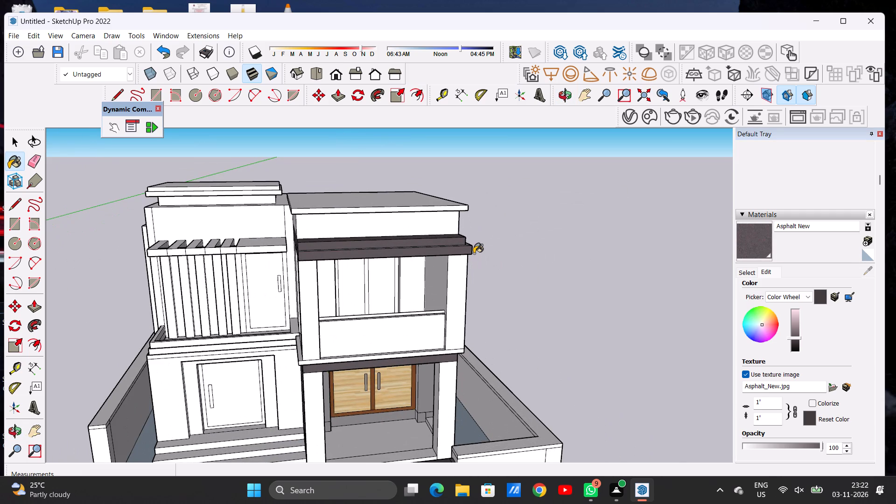
key("o")
left_click_drag(494, 254, 313, 318)
scroll(353, 300, "up", 1)
scroll(353, 300, "down", 1)
scroll(353, 300, "up", 5)
left_click_drag(377, 288, 380, 309)
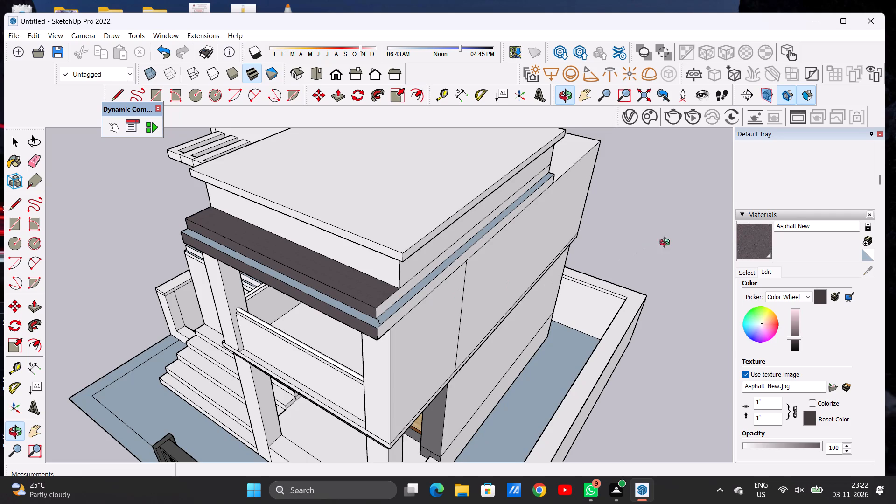
left_click(746, 242)
scroll(391, 301, "up", 4)
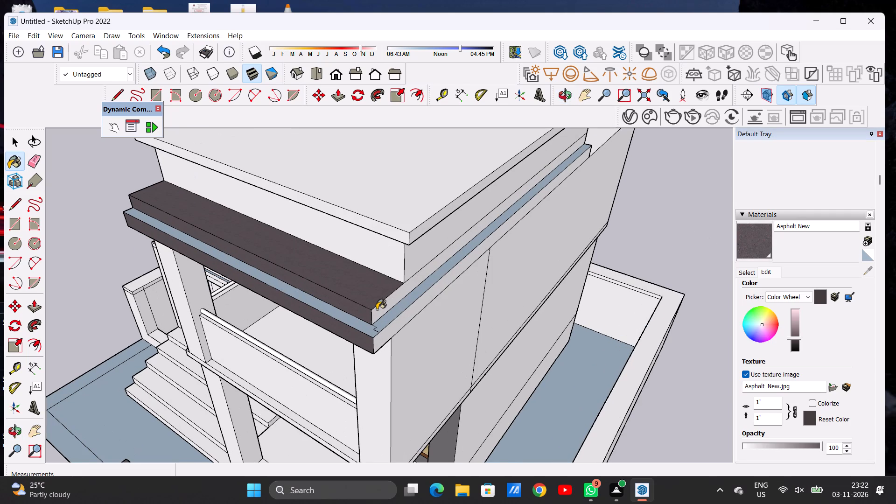
left_click(377, 309)
left_click(366, 331)
left_click(383, 323)
left_click(374, 345)
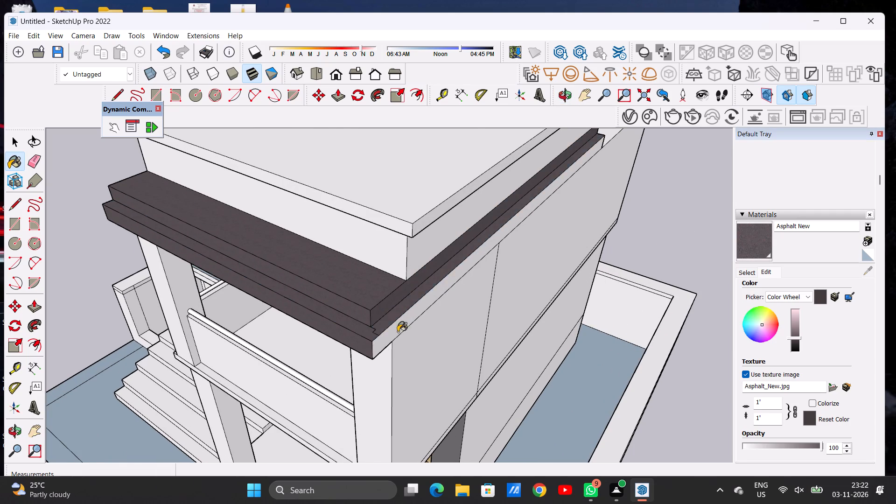
Examine the painted roof bands and the rest of the facade from both front corners of the house.
scroll(411, 298, "down", 7)
scroll(489, 265, "down", 5)
scroll(367, 277, "up", 1)
scroll(367, 277, "down", 1)
scroll(367, 277, "up", 1)
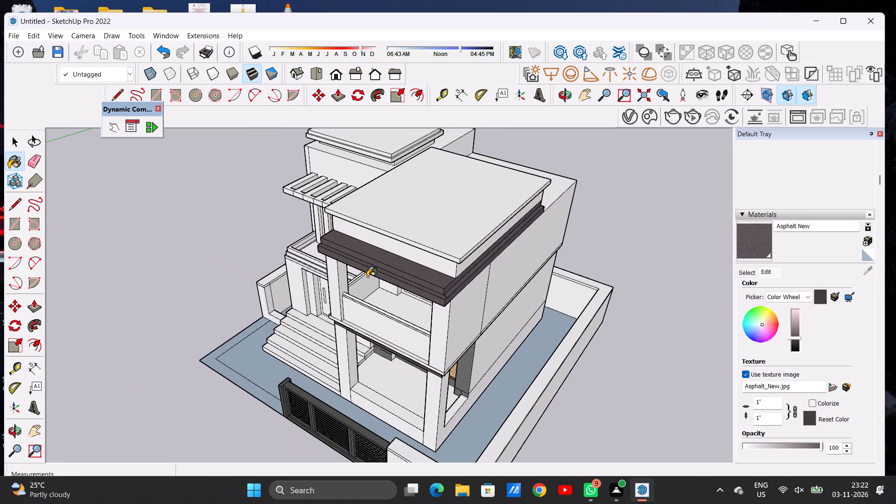
key("o")
left_click_drag(337, 255, 489, 254)
left_click_drag(379, 258, 543, 215)
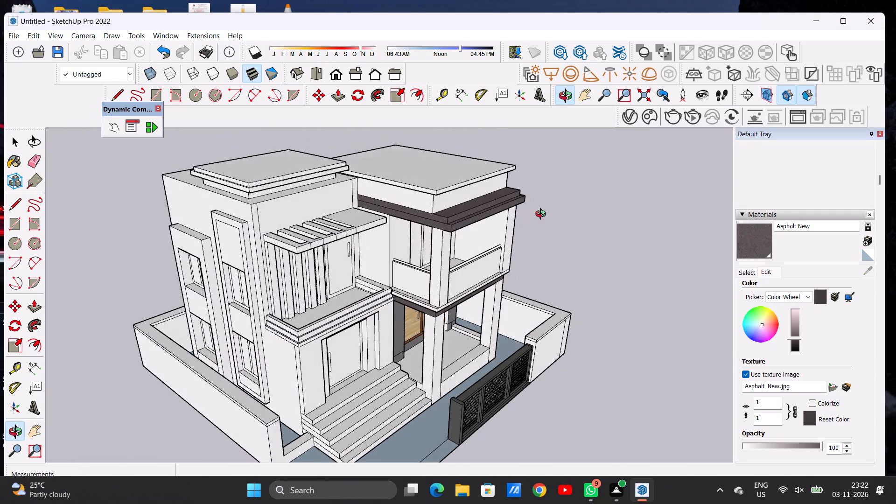
left_click_drag(543, 215, 545, 208)
left_click_drag(546, 205, 506, 205)
left_click_drag(423, 205, 310, 205)
left_click_drag(470, 226, 379, 222)
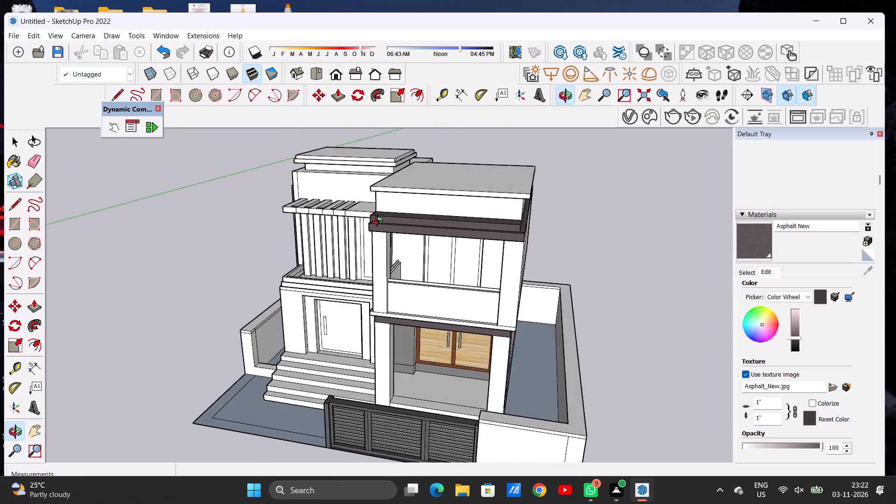
Paint the front, outer-side and stair-side faces of the recessed wall under the upper balcony's roof slab with Asphalt New.
left_click_drag(379, 222, 360, 227)
scroll(516, 216, "up", 5)
left_click(753, 237)
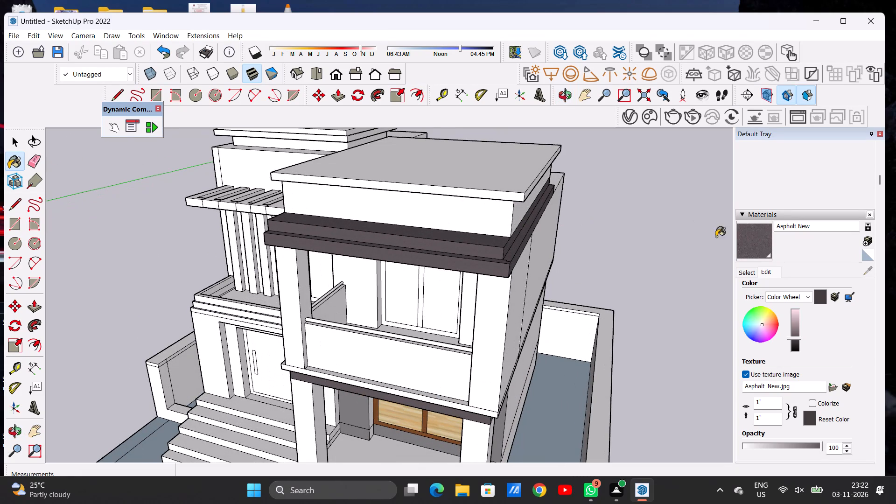
left_click(498, 229)
left_click(519, 222)
left_click(508, 215)
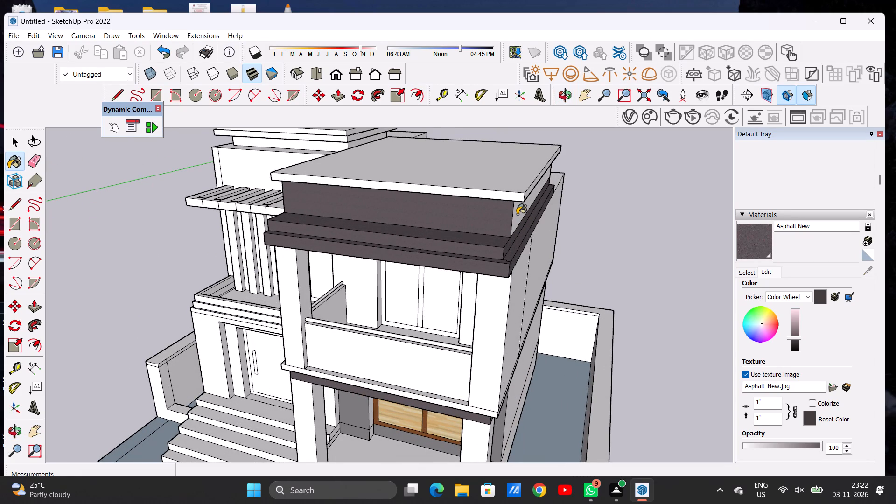
left_click(517, 214)
left_click(511, 190)
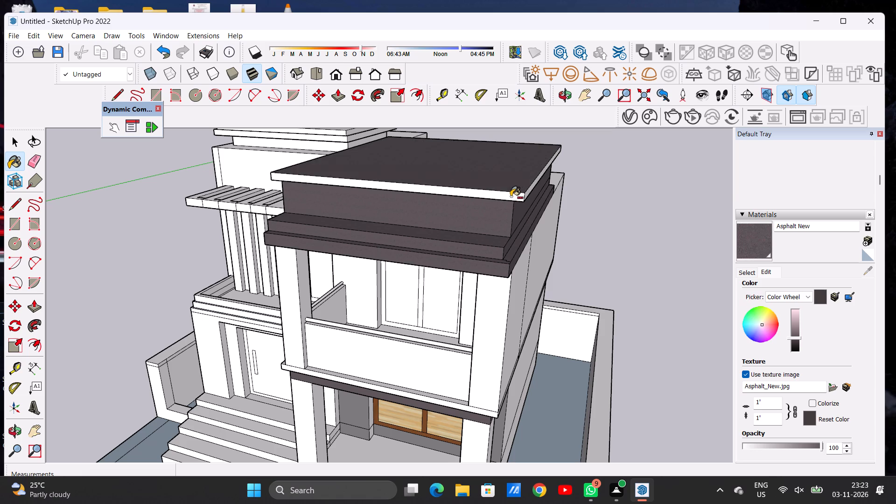
key("ctrl+z")
key("o")
left_click_drag(390, 210, 556, 199)
left_click_drag(420, 211, 447, 212)
left_click(749, 241)
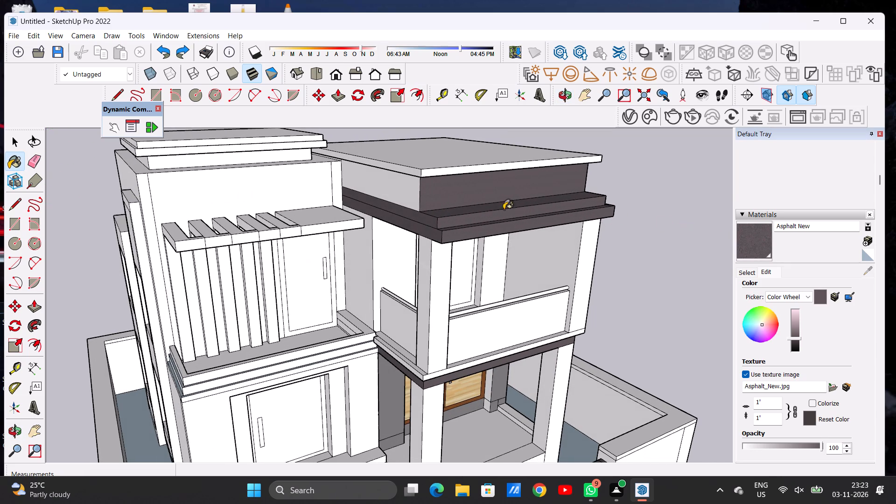
left_click(410, 197)
Paint the rear faces of the roof bands and of the recessed wall above them with Asphalt New.
key("o")
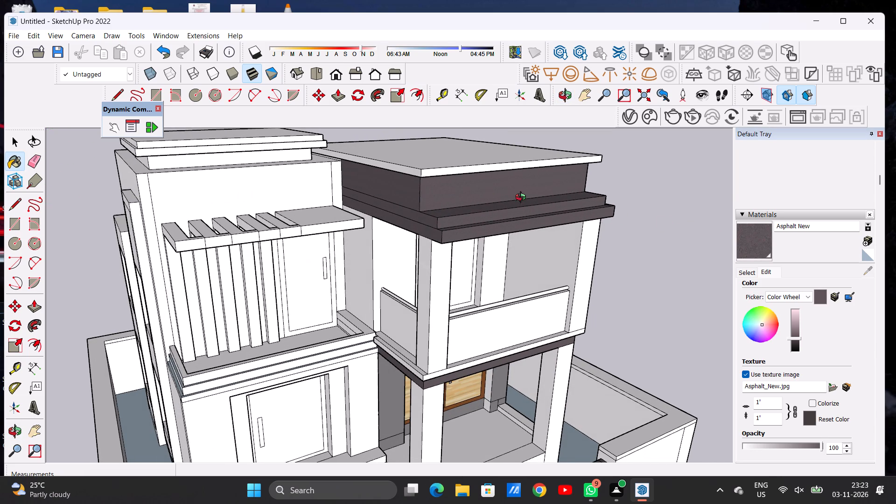
left_click_drag(523, 198, 301, 201)
left_click_drag(505, 203, 308, 203)
scroll(484, 197, "down", 5)
left_click_drag(546, 207, 512, 207)
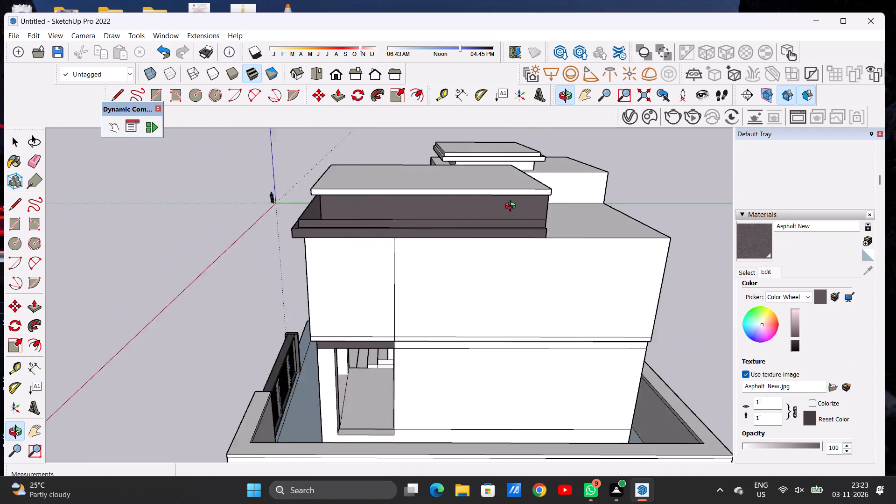
left_click_drag(512, 207, 351, 217)
scroll(367, 245, "up", 7)
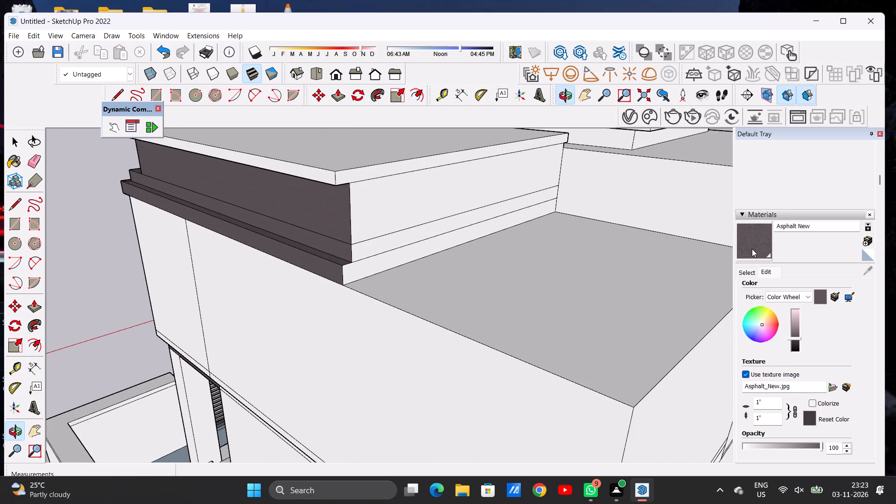
left_click(750, 248)
left_click(360, 271)
left_click(363, 252)
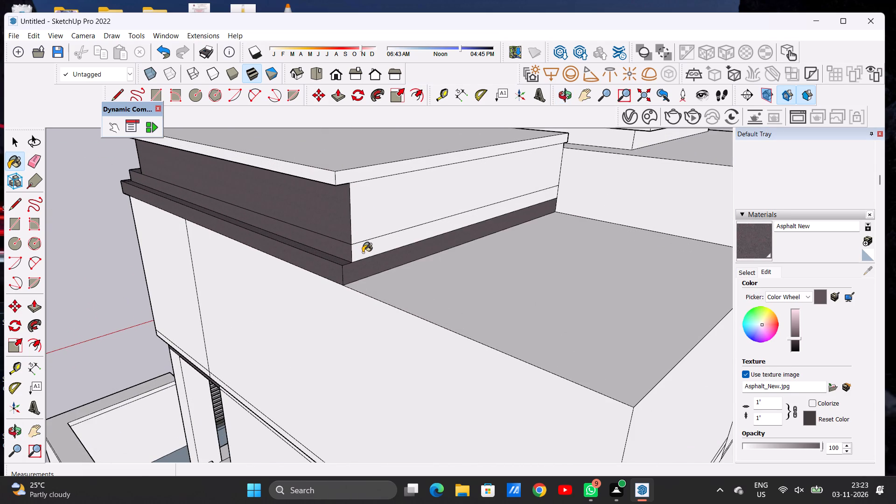
left_click(364, 211)
scroll(375, 234, "down", 8)
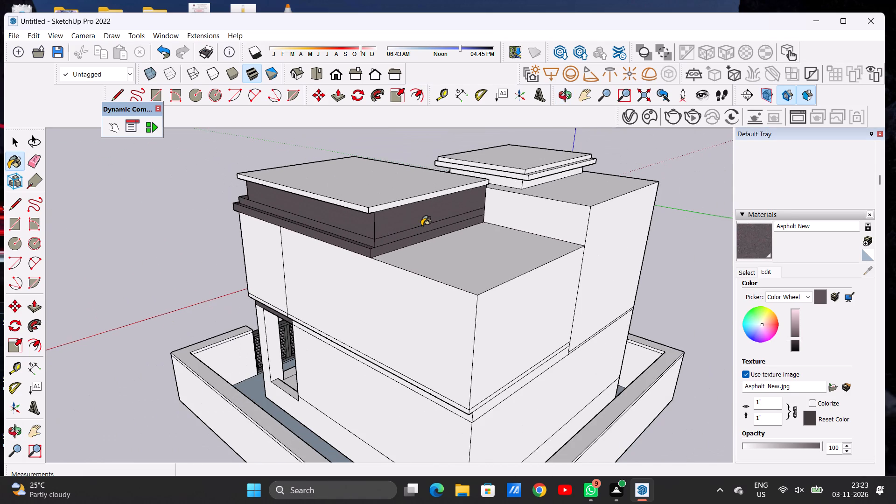
Examine the painted roof bands and recessed wall from the rear, outer side, front and stair side of the house.
key("space")
type("O")
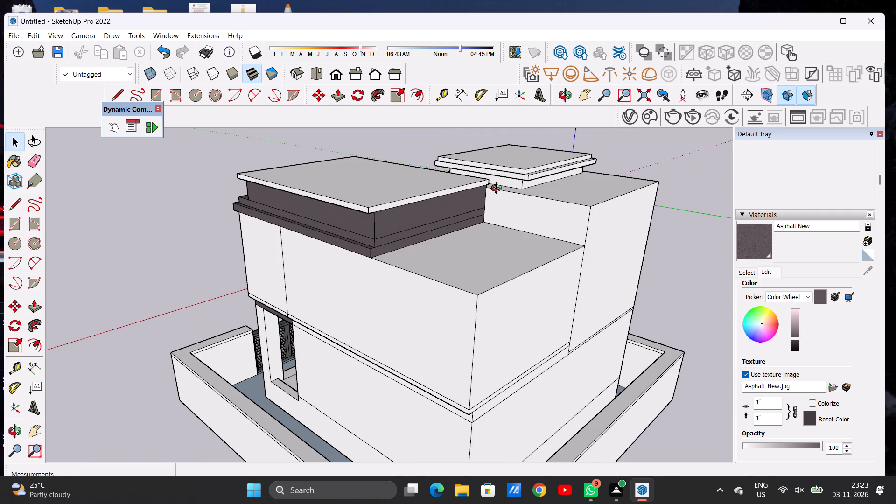
left_click_drag(498, 189, 518, 199)
left_click_drag(323, 208, 525, 210)
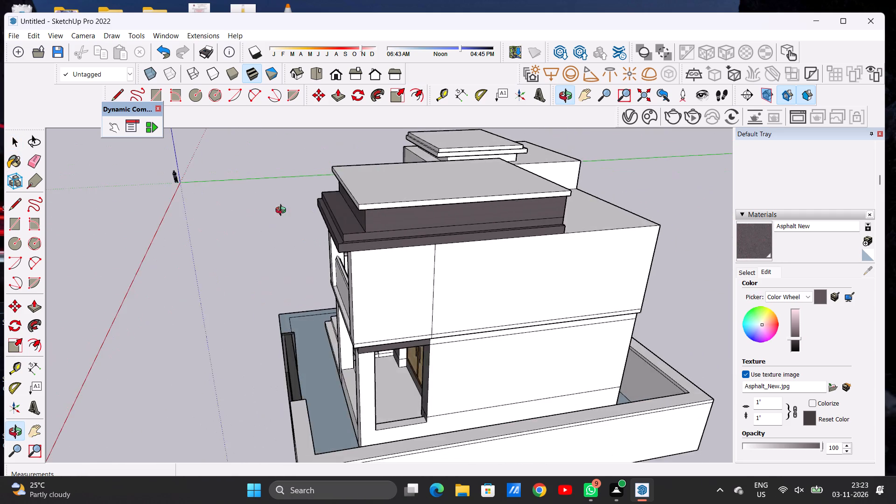
left_click_drag(295, 214, 474, 203)
left_click_drag(337, 205, 486, 203)
scroll(490, 168, "up", 7)
left_click_drag(423, 183, 420, 166)
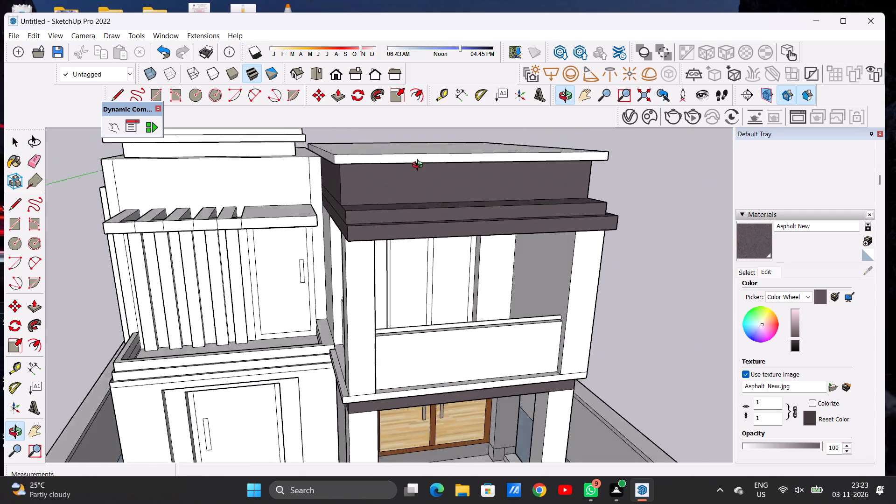
left_click_drag(420, 166, 415, 155)
left_click_drag(411, 146, 378, 168)
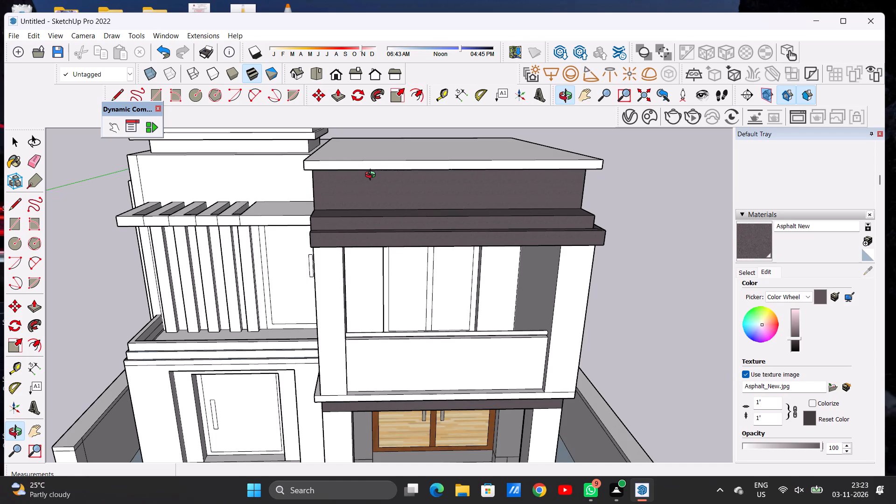
scroll(348, 200, "down", 4)
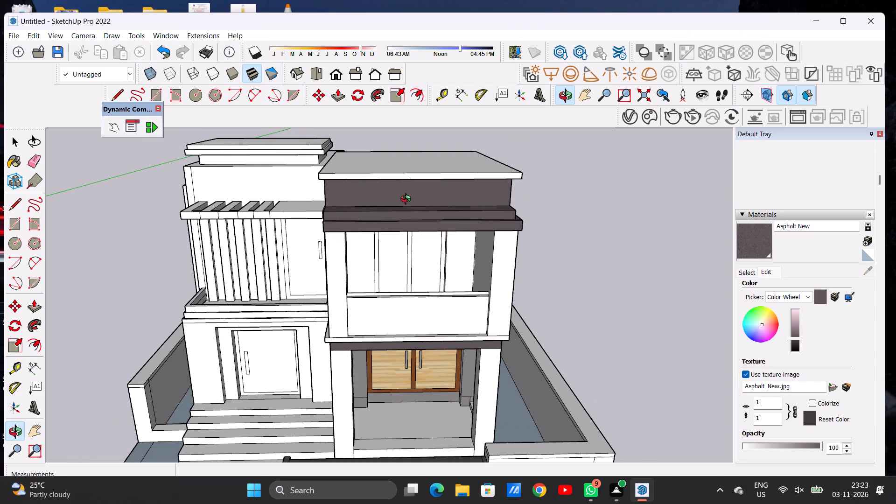
left_click_drag(408, 200, 428, 220)
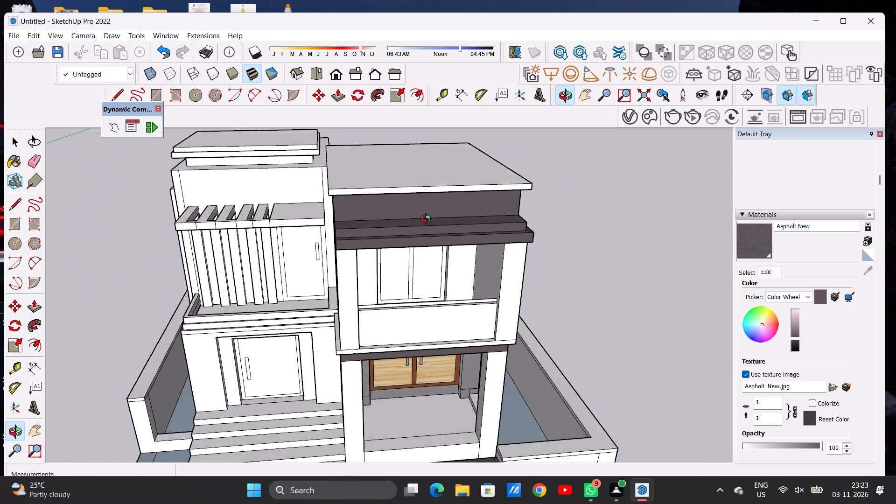
left_click_drag(428, 220, 473, 239)
scroll(386, 206, "up", 6)
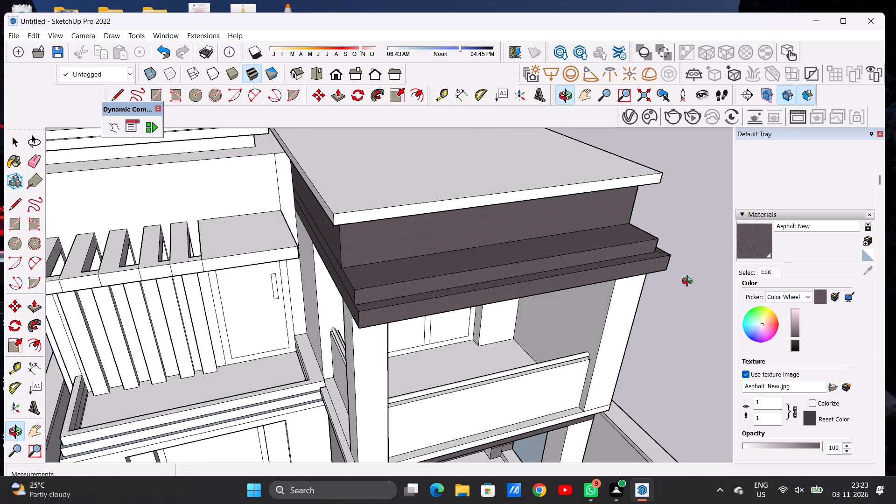
scroll(689, 282, "down", 5)
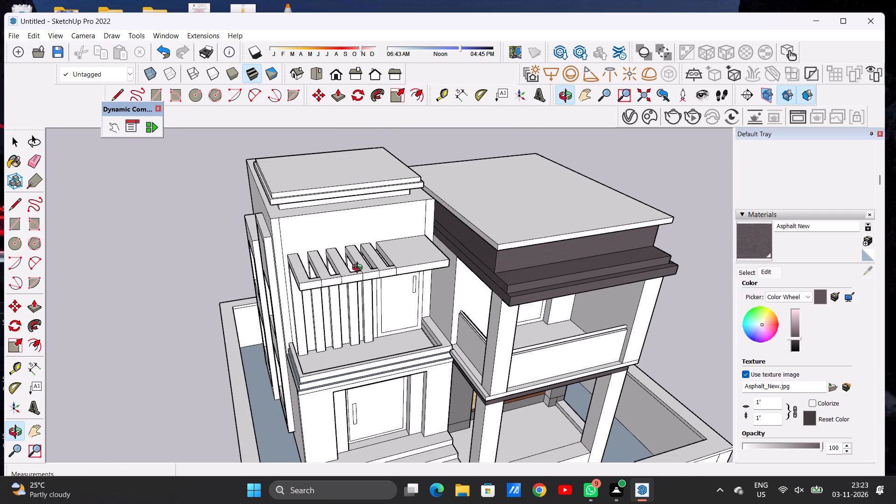
scroll(360, 269, "down", 6)
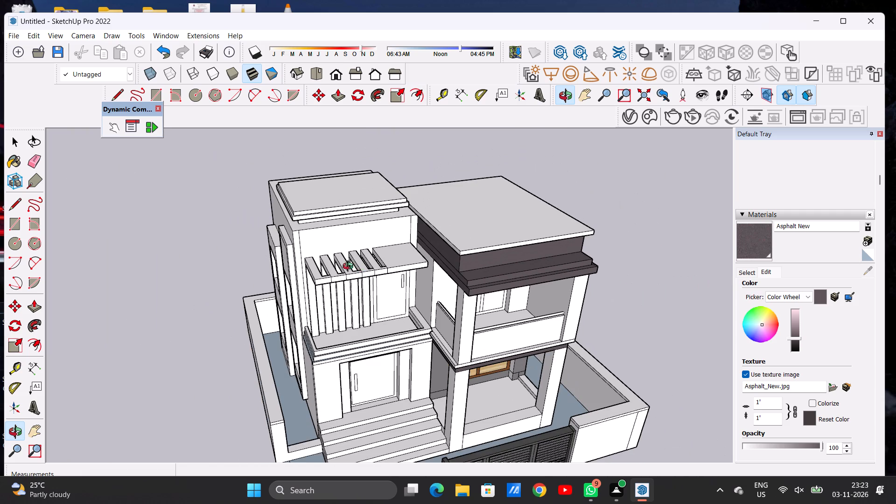
scroll(331, 259, "down", 3)
scroll(393, 255, "up", 1)
scroll(401, 256, "down", 1)
scroll(406, 256, "up", 2)
scroll(445, 252, "down", 1)
scroll(445, 252, "up", 2)
scroll(445, 252, "down", 1)
scroll(445, 252, "up", 1)
Paint the front edge, top and stair-side edge of the roof slab above the upper balcony with Asphalt New.
left_click_drag(452, 273, 430, 218)
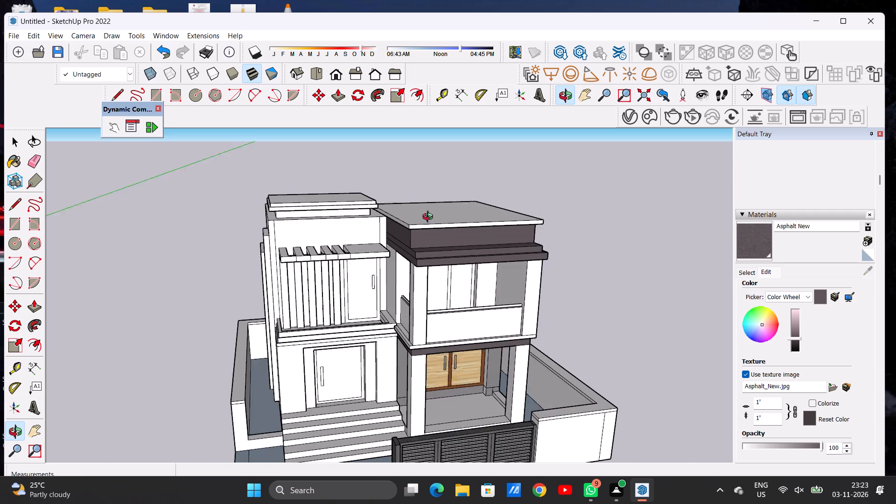
left_click_drag(430, 218, 427, 216)
scroll(425, 217, "up", 8)
left_click(754, 235)
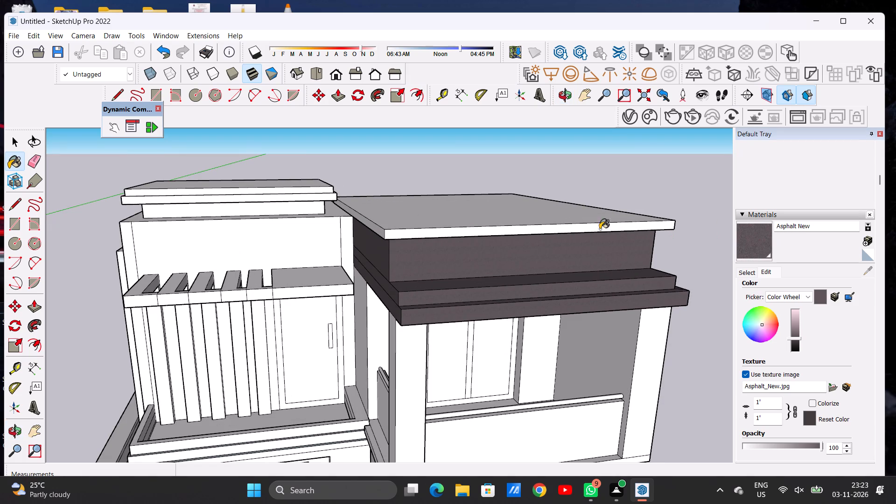
scroll(456, 232, "up", 1)
scroll(447, 232, "down", 1)
scroll(438, 233, "up", 5)
scroll(373, 231, "down", 1)
scroll(373, 231, "up", 3)
left_click(374, 231)
left_click(383, 210)
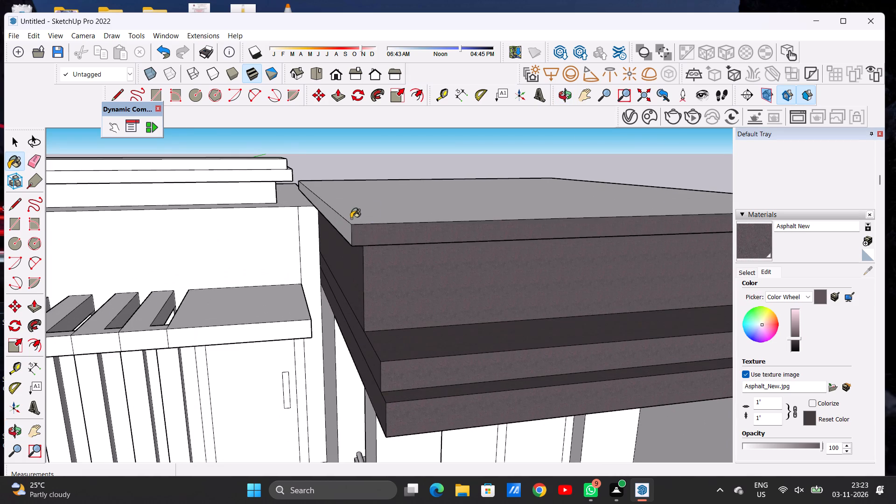
scroll(350, 225, "up", 6)
left_click(348, 231)
Paint the roof slab's outer-side edge with Asphalt New.
scroll(363, 248, "down", 15)
key("o")
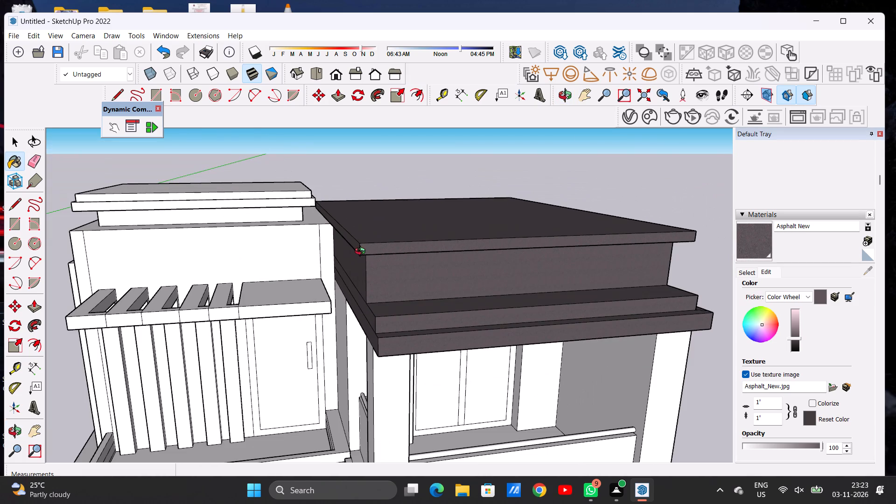
left_click_drag(576, 251, 345, 245)
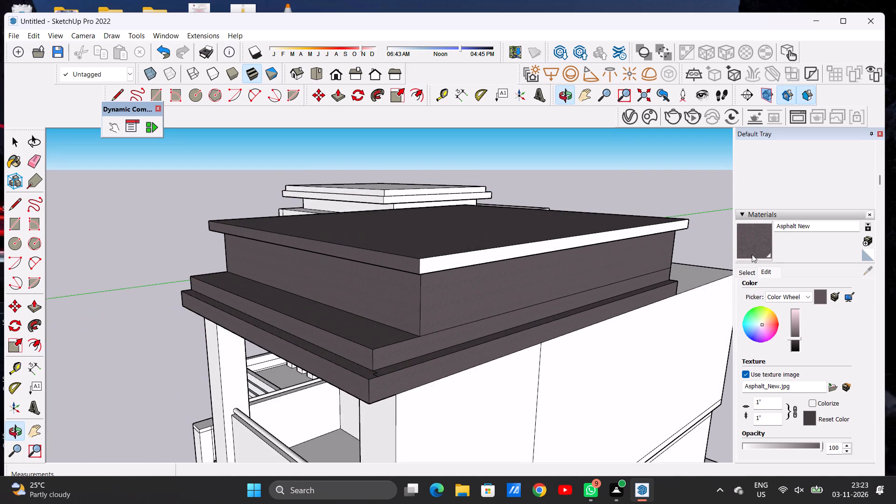
left_click(749, 244)
left_click(427, 265)
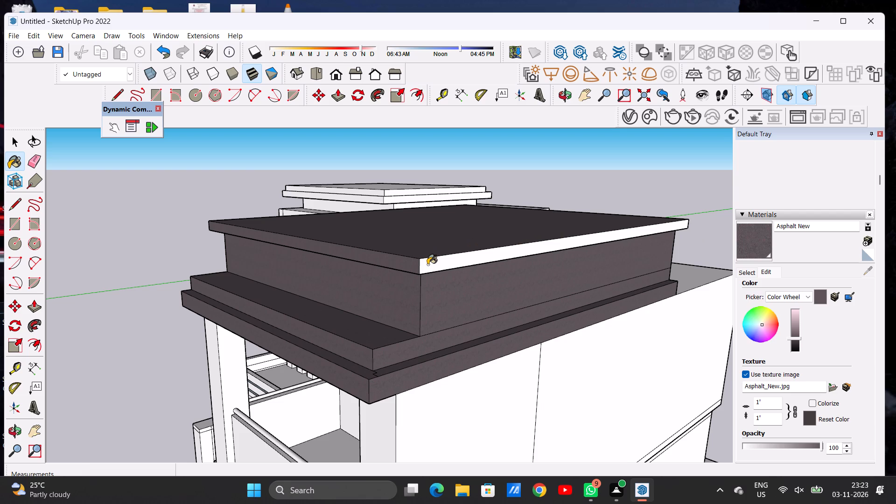
Paint the underside of the roof slab's overhang along the front and outer side with Asphalt New.
key("o")
left_click_drag(441, 308, 527, 236)
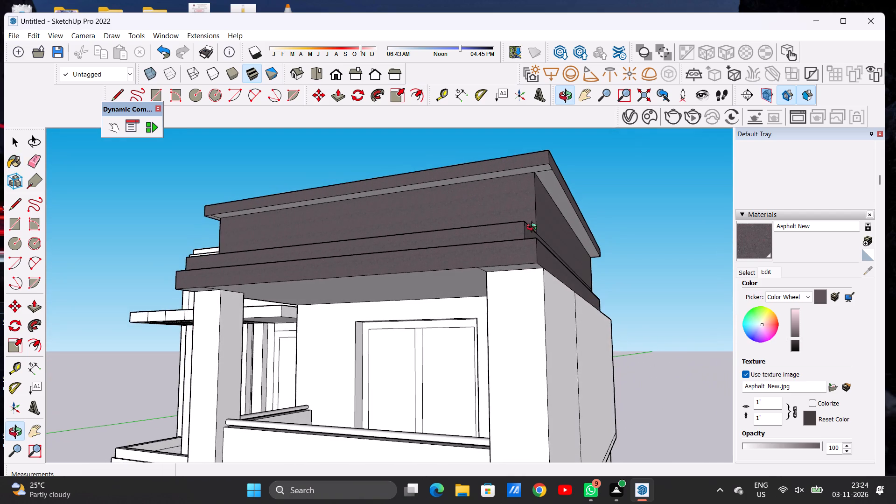
scroll(543, 184, "up", 11)
left_click(764, 241)
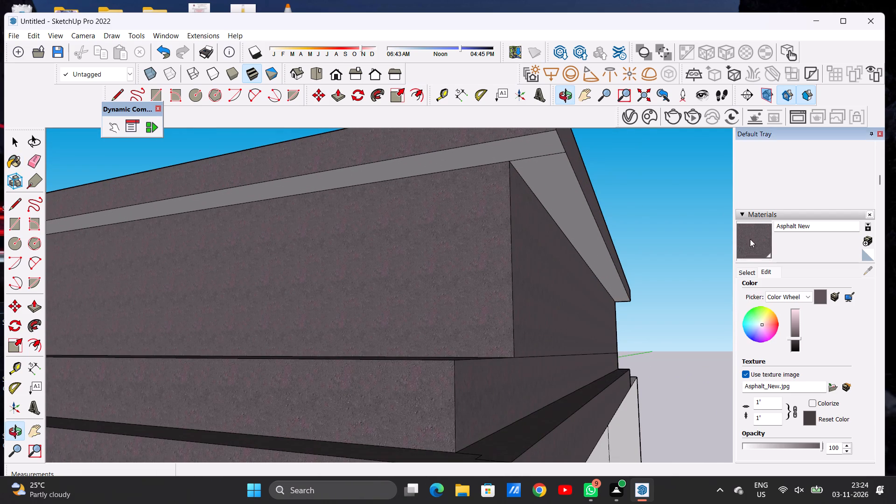
left_click(526, 152)
left_click(565, 187)
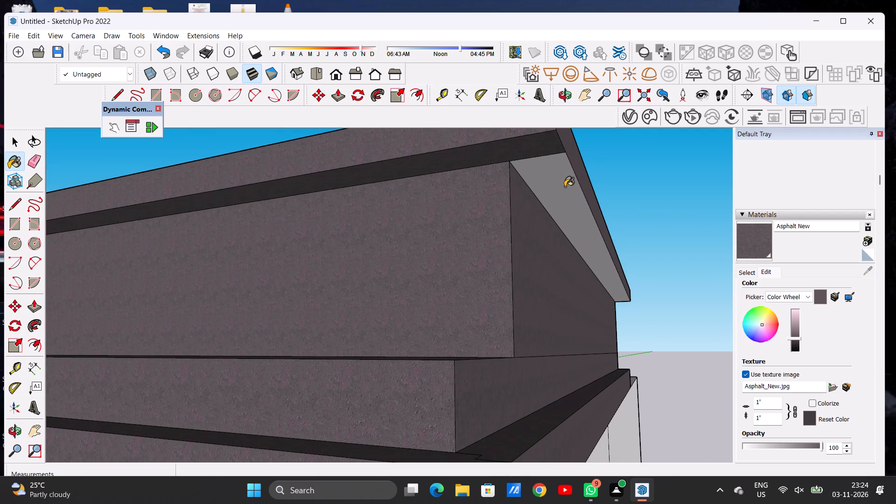
Paint the roof slab's rear edge with Asphalt New.
key("o")
left_click_drag(639, 229, 496, 280)
scroll(455, 283, "down", 11)
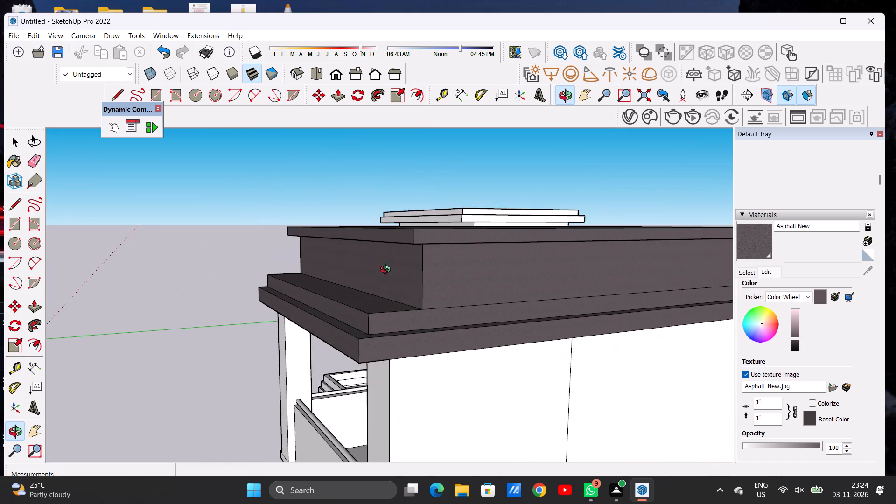
scroll(387, 271, "down", 7)
left_click_drag(599, 258, 364, 268)
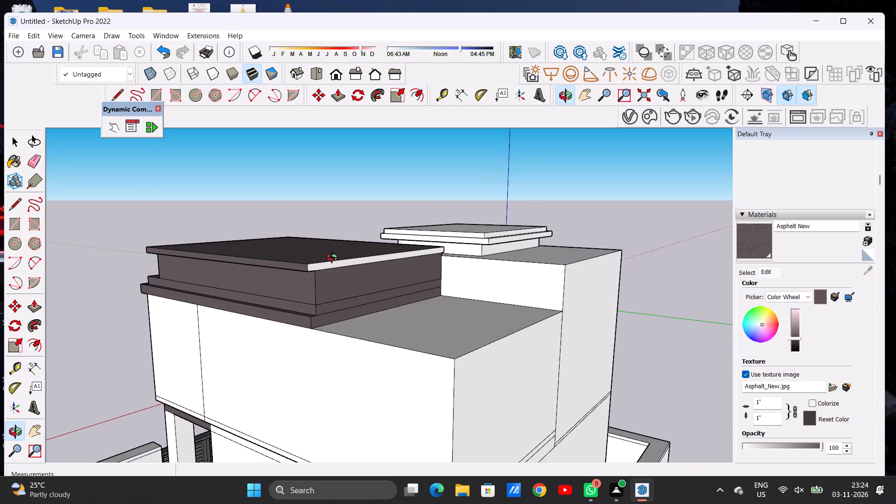
scroll(334, 259, "up", 6)
left_click_drag(309, 312, 355, 319)
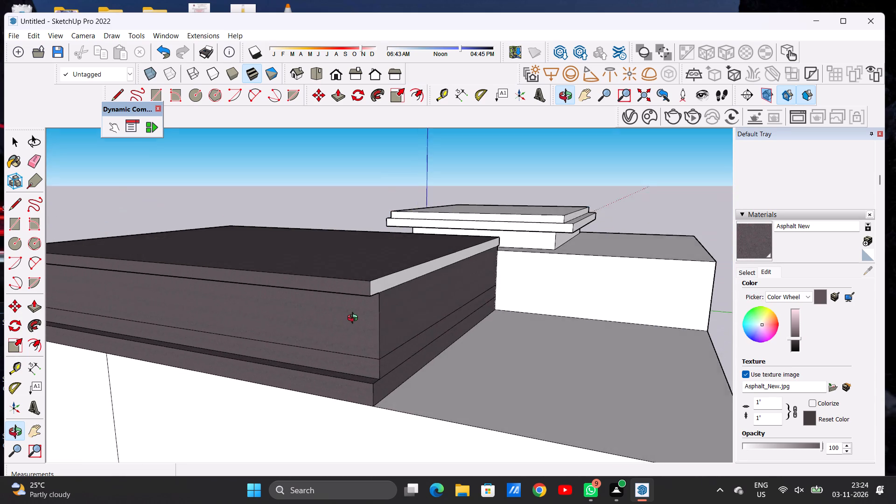
left_click_drag(355, 319, 353, 322)
scroll(375, 295, "up", 4)
left_click(756, 240)
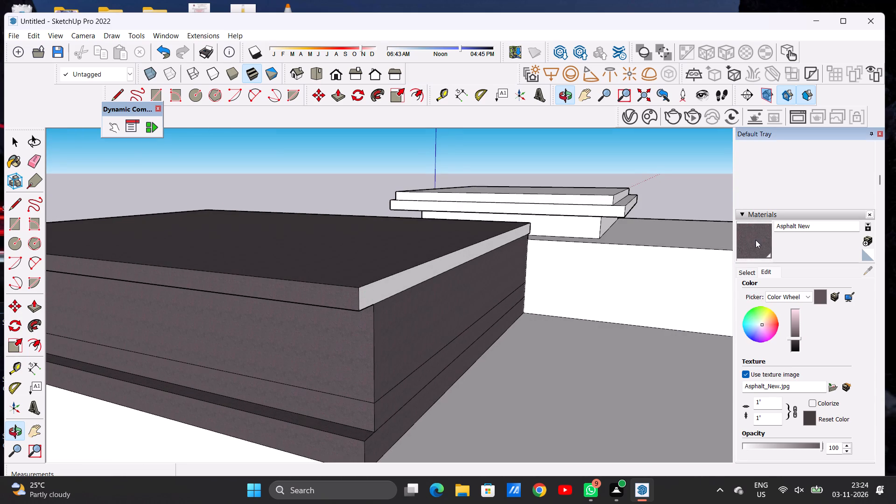
left_click(397, 282)
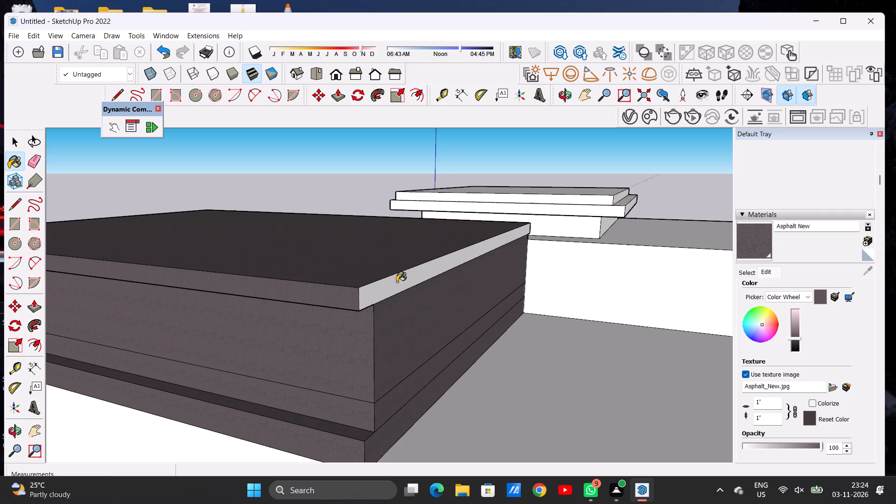
Examine the painted roof slab and bands from the rear and outer side of the house.
scroll(452, 290, "down", 6)
scroll(500, 273, "down", 8)
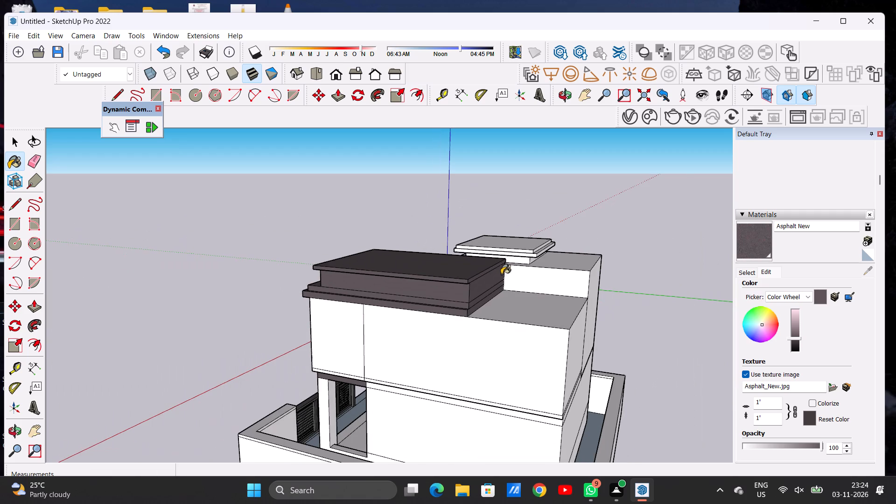
left_click_drag(422, 284, 553, 269)
left_click_drag(404, 279, 444, 286)
key("space")
type("O")
left_click_drag(401, 281, 547, 269)
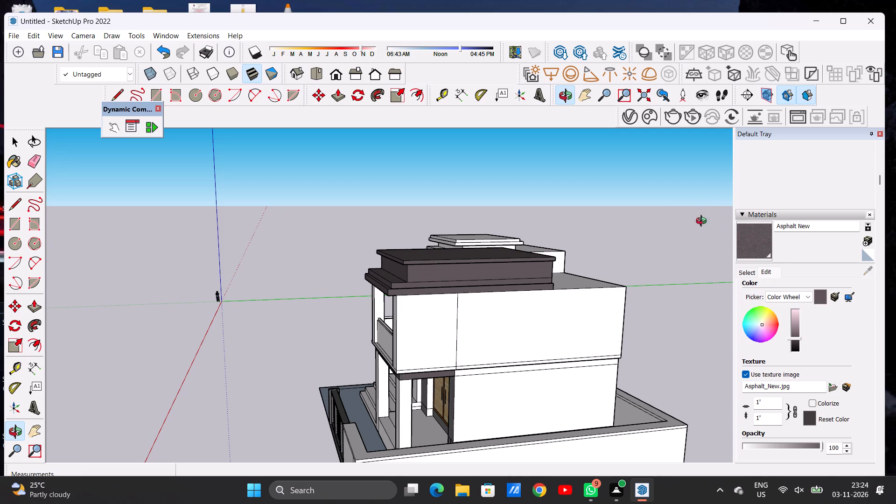
Paint the underside of the roof slab's overhang on the side facing the white upper block with Asphalt New.
scroll(335, 345, "down", 1)
scroll(335, 345, "up", 1)
scroll(336, 345, "down", 10)
scroll(390, 347, "up", 11)
scroll(372, 301, "up", 3)
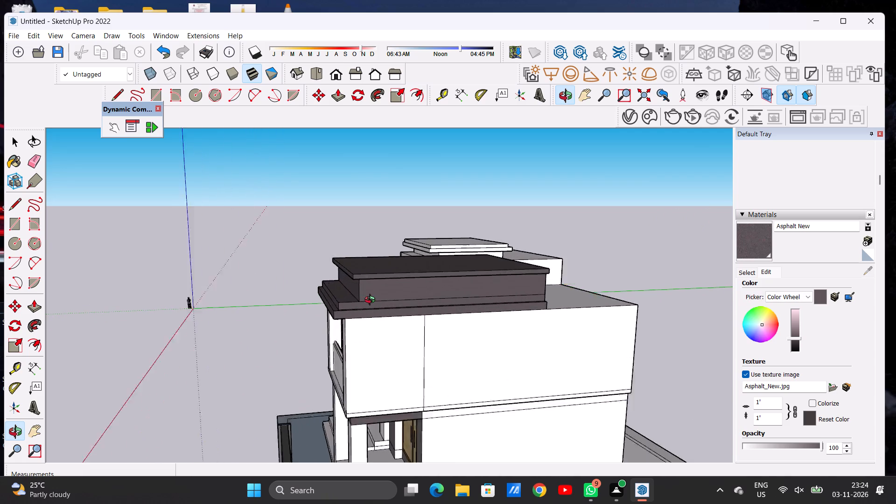
scroll(372, 301, "up", 3)
left_click_drag(341, 283, 511, 270)
left_click_drag(426, 275, 511, 278)
scroll(315, 314, "down", 2)
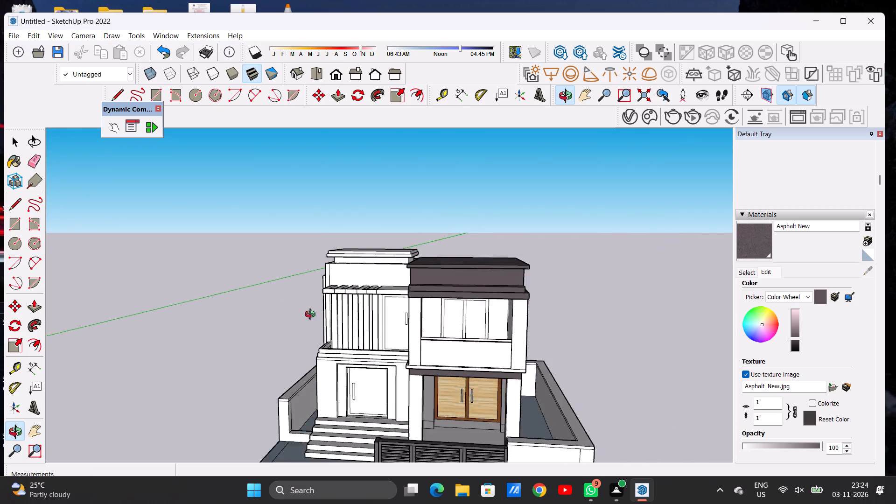
scroll(312, 315, "down", 6)
left_click_drag(365, 307, 490, 303)
scroll(384, 297, "up", 7)
scroll(405, 292, "down", 1)
scroll(405, 292, "up", 1)
scroll(405, 292, "down", 1)
scroll(405, 292, "up", 3)
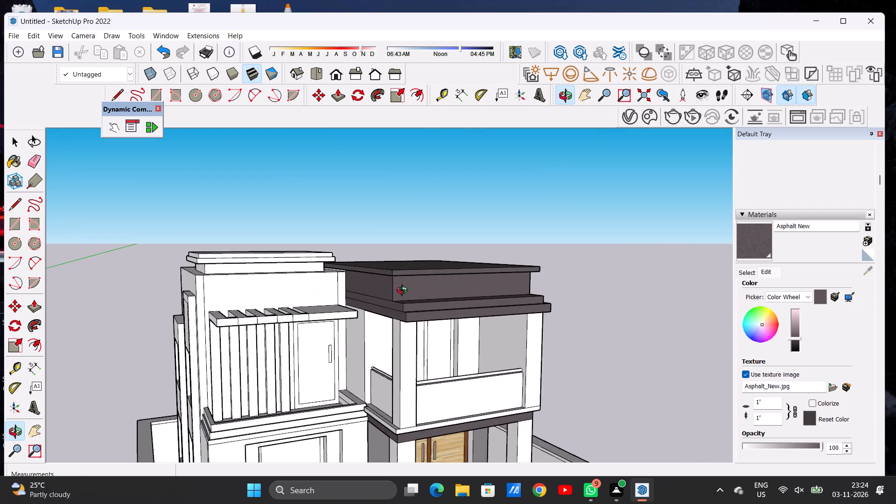
scroll(404, 292, "up", 7)
left_click_drag(421, 288, 369, 245)
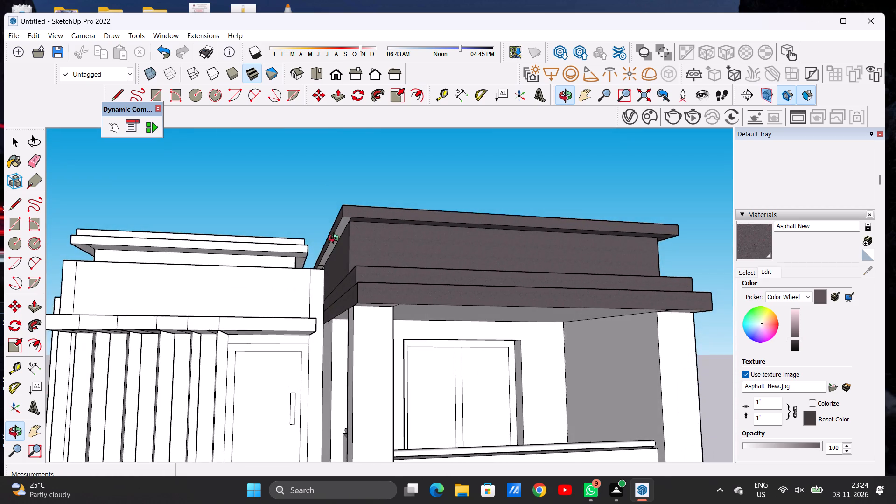
scroll(336, 237, "up", 15)
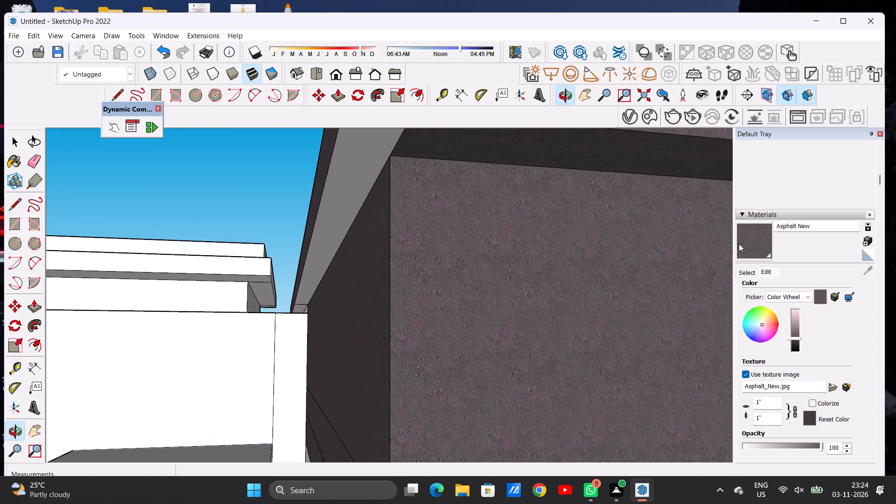
left_click(745, 246)
left_click(358, 178)
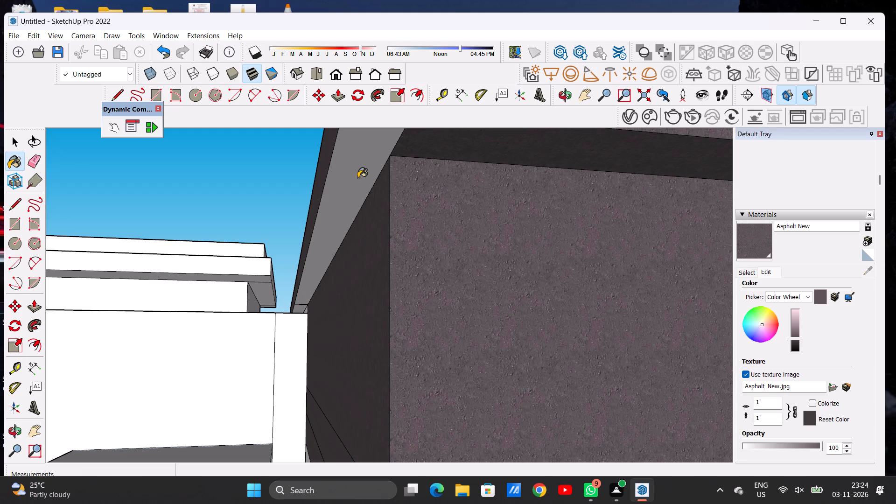
key("space")
Examine the house's front elevation, comparing the painted roof with the unpainted block above the entrance steps.
type("O")
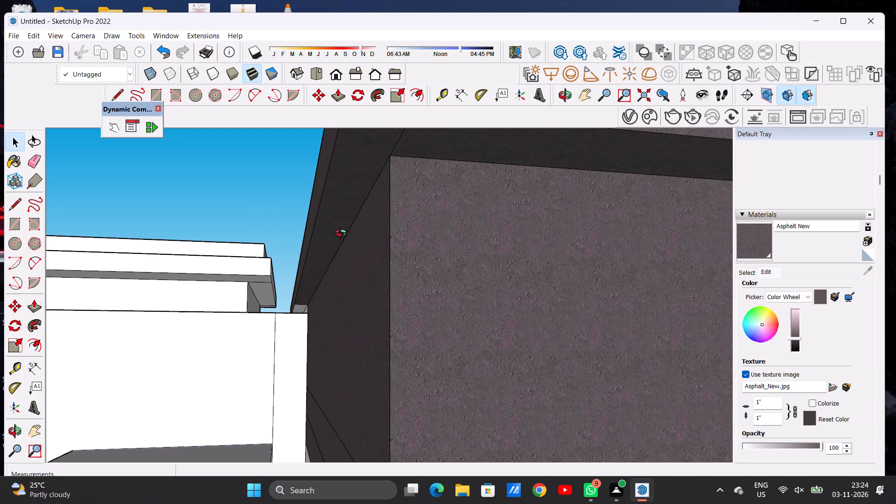
scroll(343, 234, "down", 12)
scroll(361, 247, "down", 9)
left_click_drag(357, 258, 372, 311)
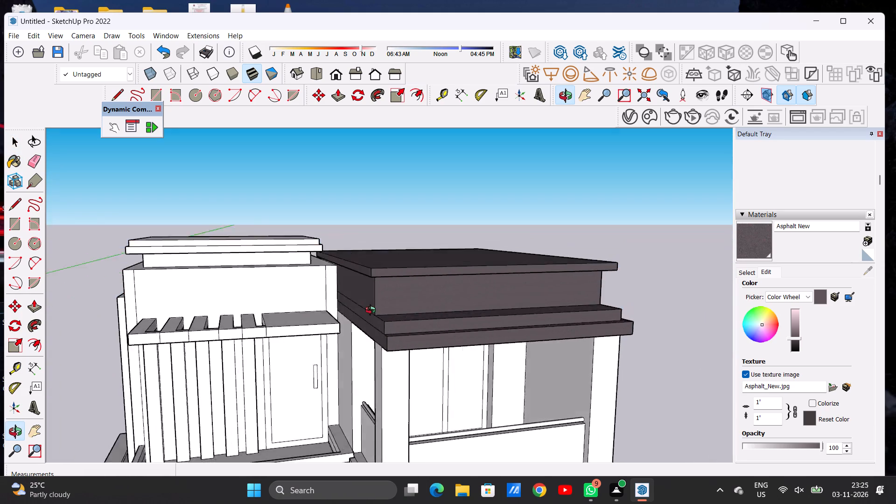
left_click_drag(372, 311, 341, 315)
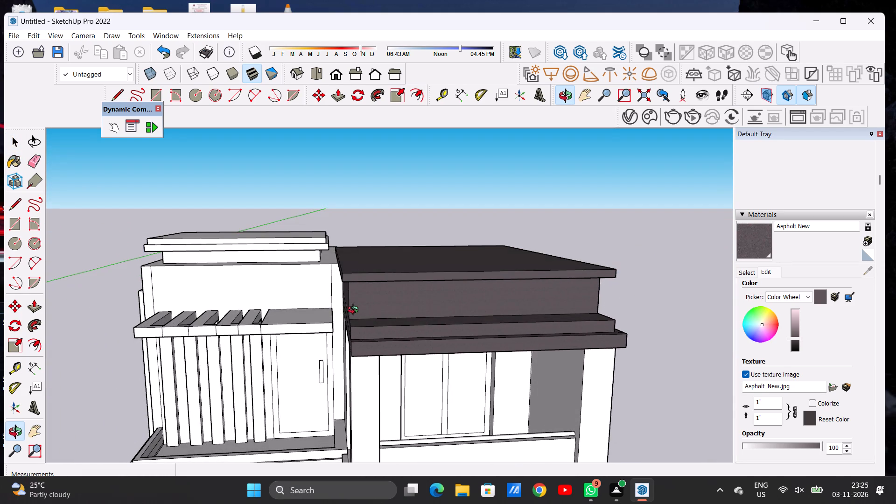
scroll(396, 290, "down", 8)
left_click_drag(414, 294, 389, 281)
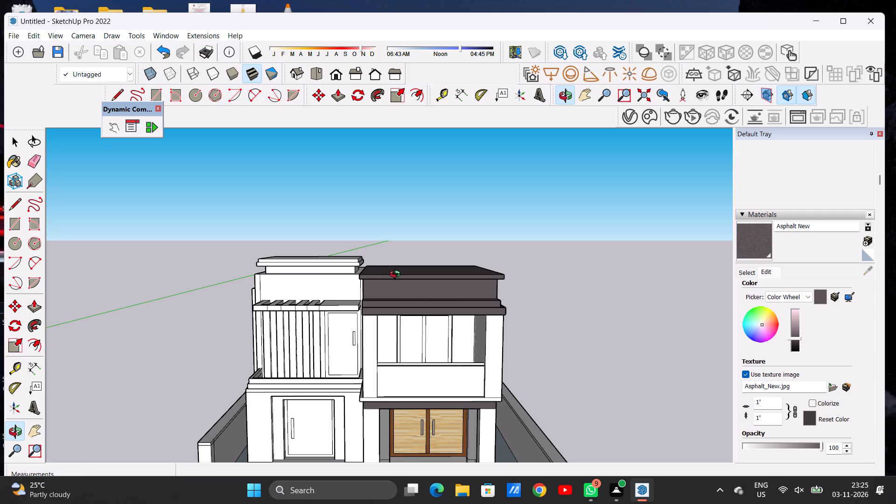
scroll(399, 273, "down", 4)
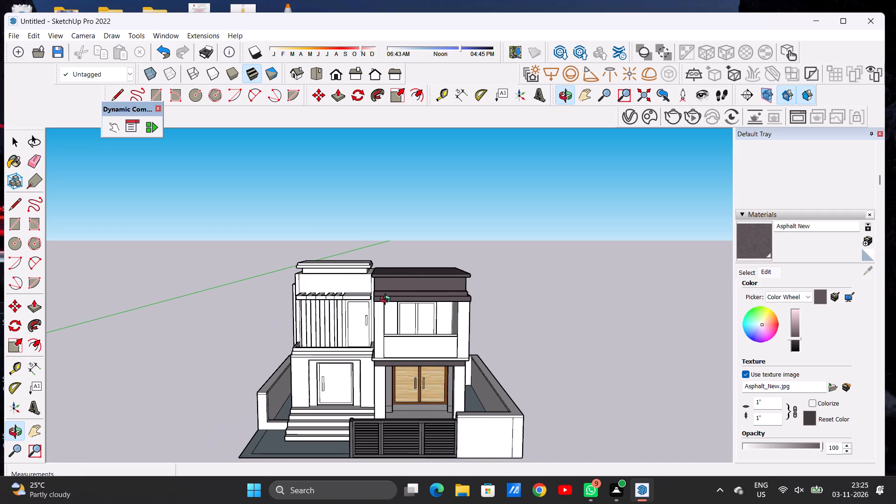
scroll(414, 301, "down", 4)
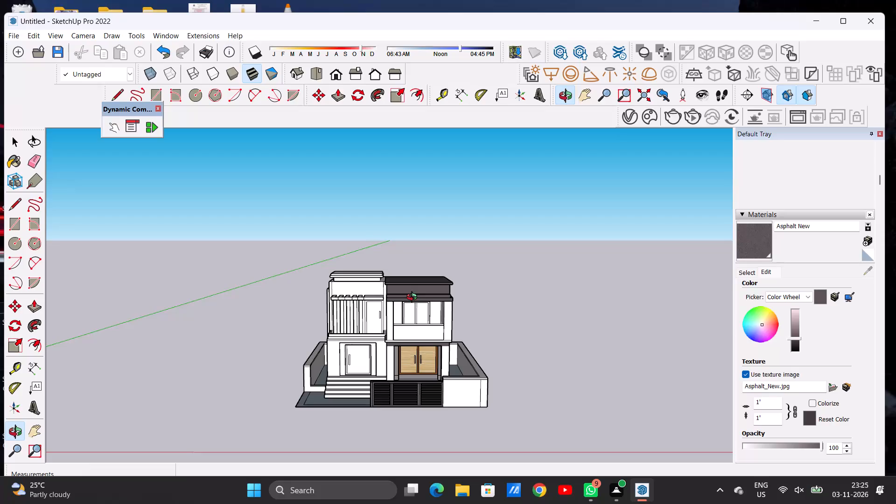
scroll(414, 300, "down", 13)
scroll(369, 315, "up", 1)
scroll(369, 315, "down", 1)
scroll(369, 315, "up", 12)
scroll(401, 301, "down", 1)
scroll(403, 301, "up", 5)
scroll(396, 300, "down", 1)
scroll(396, 300, "up", 1)
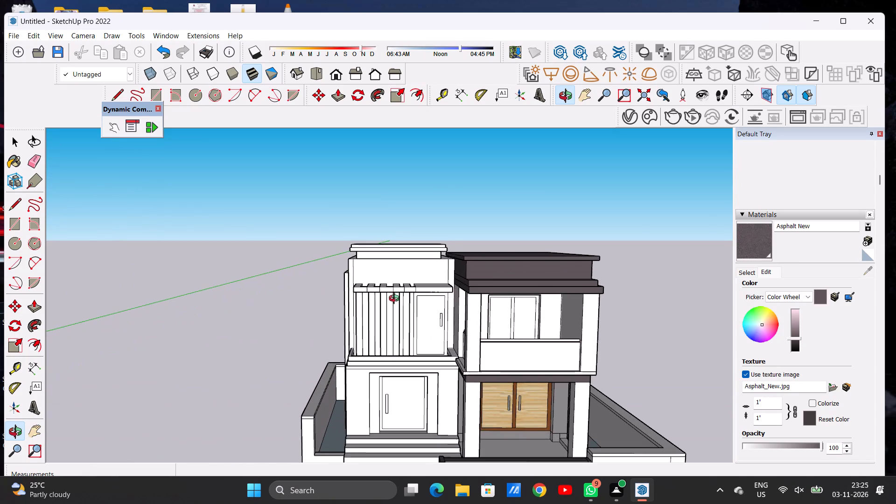
scroll(424, 336, "up", 5)
scroll(424, 336, "down", 1)
scroll(424, 336, "up", 6)
scroll(413, 328, "down", 5)
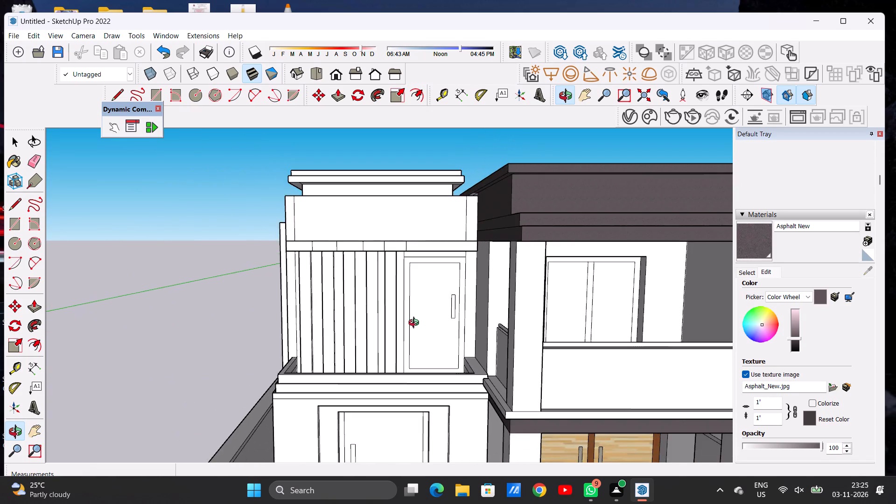
scroll(421, 320, "down", 6)
Paint the unpainted block's long side wall, behind the two window surrounds, with Asphalt New.
left_click_drag(380, 320, 513, 317)
left_click_drag(387, 327, 438, 350)
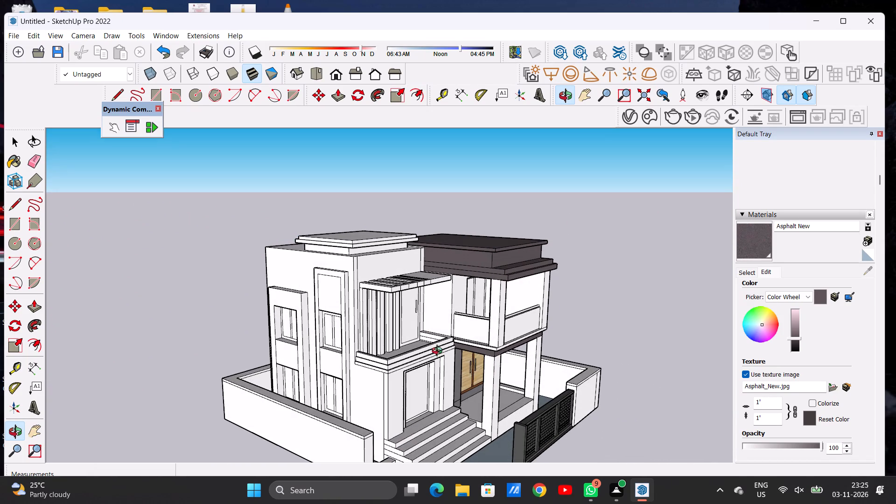
left_click(749, 248)
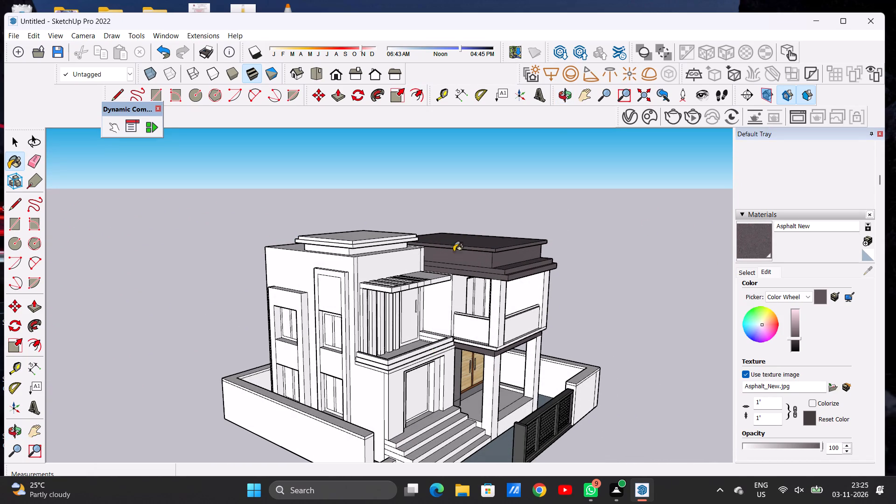
scroll(363, 261, "up", 12)
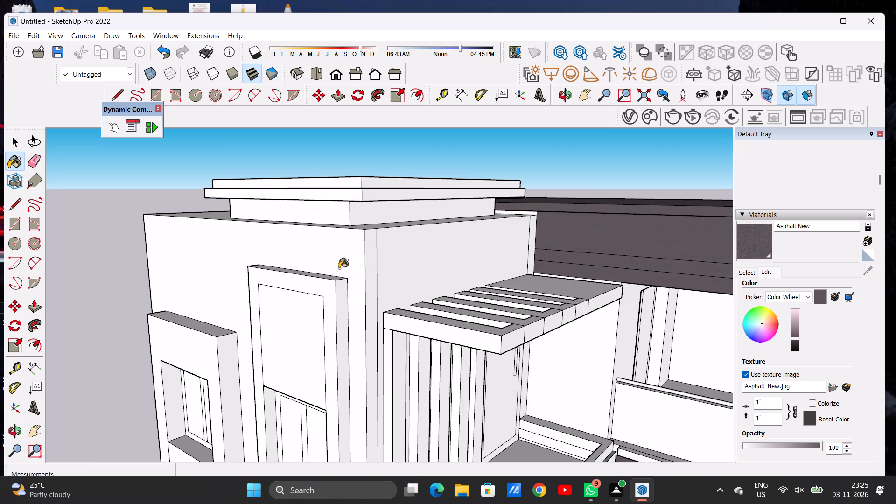
left_click(339, 268)
Paint the panel between the upper and lower windows in the side wall's shorter, rear window surround with Asphalt New.
scroll(339, 268, "down", 2)
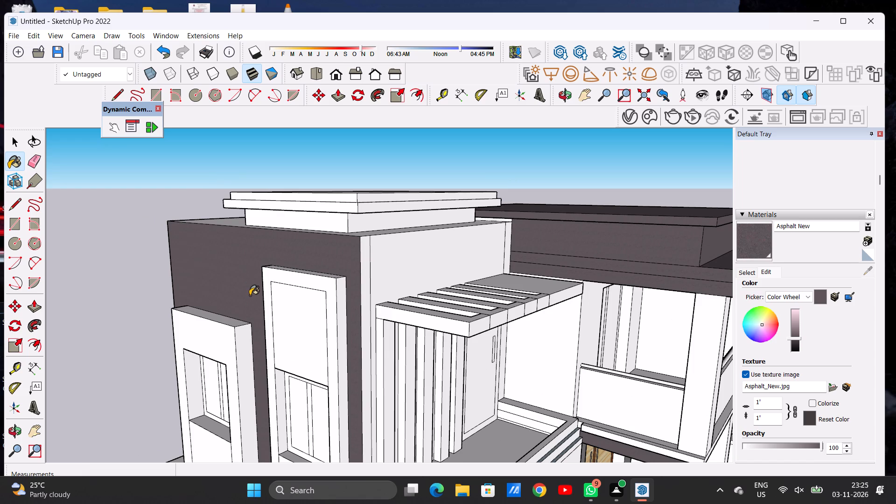
scroll(254, 303, "down", 6)
scroll(287, 285, "down", 6)
scroll(246, 343, "up", 1)
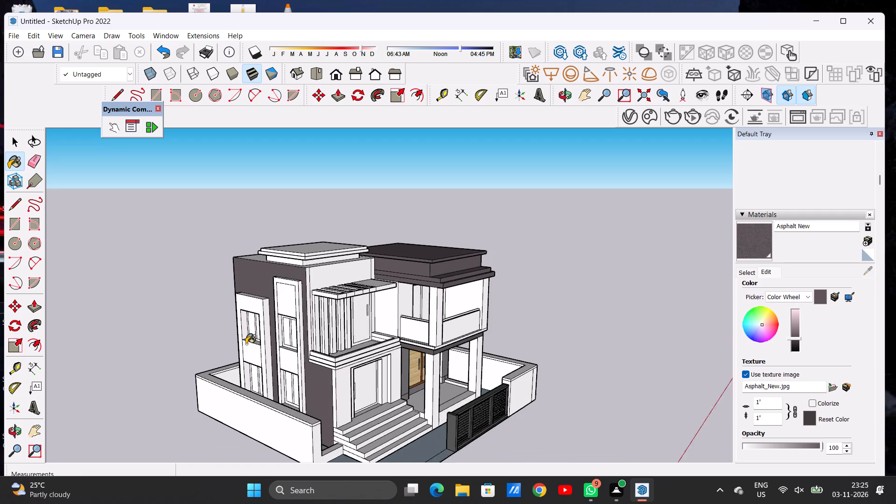
scroll(246, 344, "up", 2)
scroll(248, 347, "down", 1)
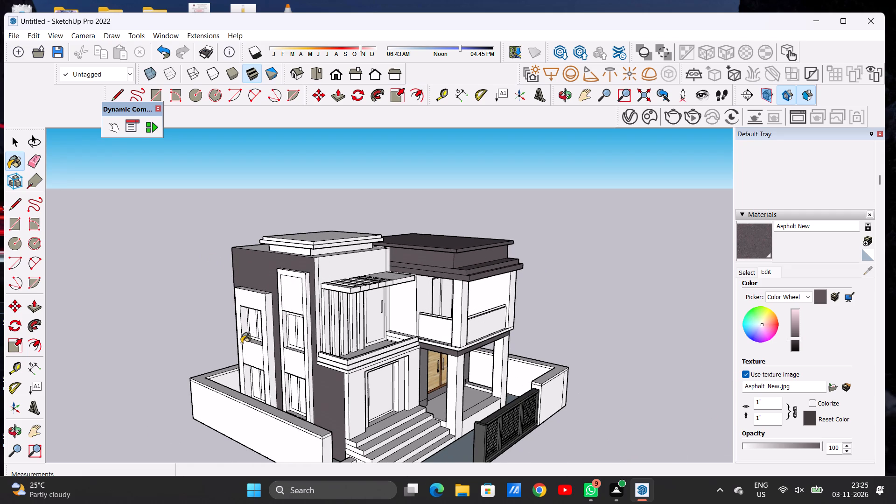
key("o")
left_click_drag(237, 354, 339, 343)
scroll(378, 330, "down", 6)
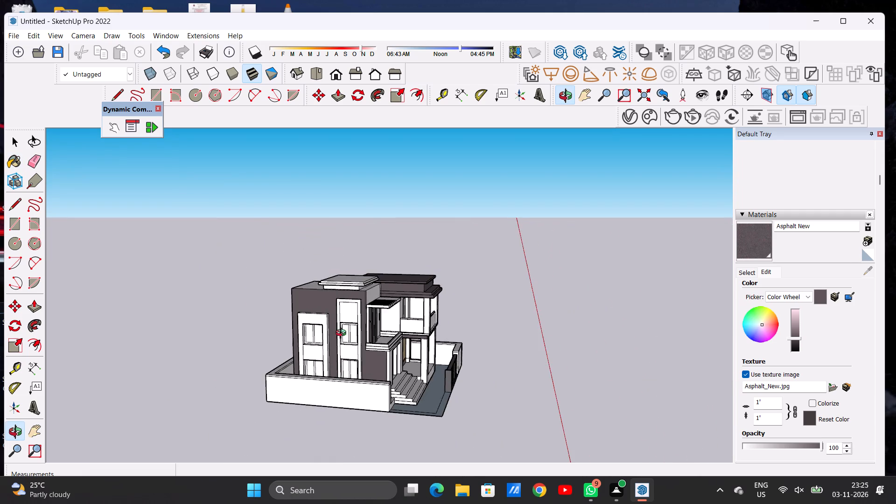
scroll(321, 347, "up", 14)
scroll(312, 331, "down", 6)
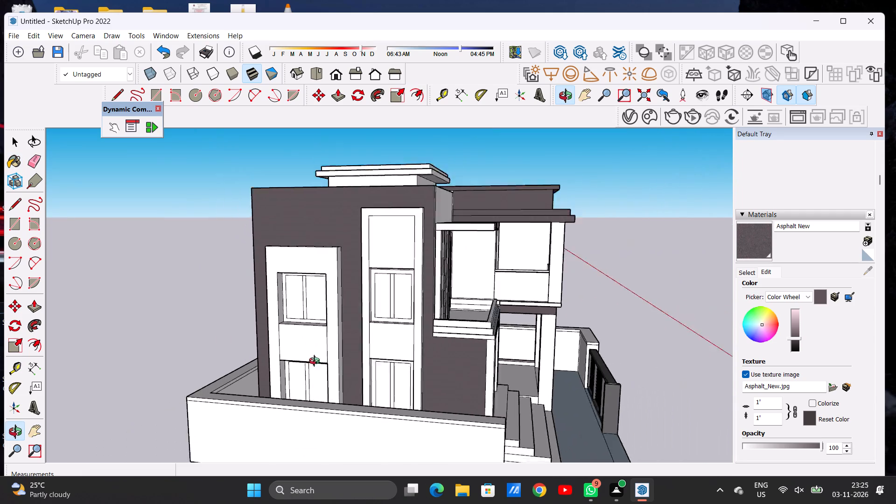
scroll(313, 369, "up", 7)
left_click(749, 245)
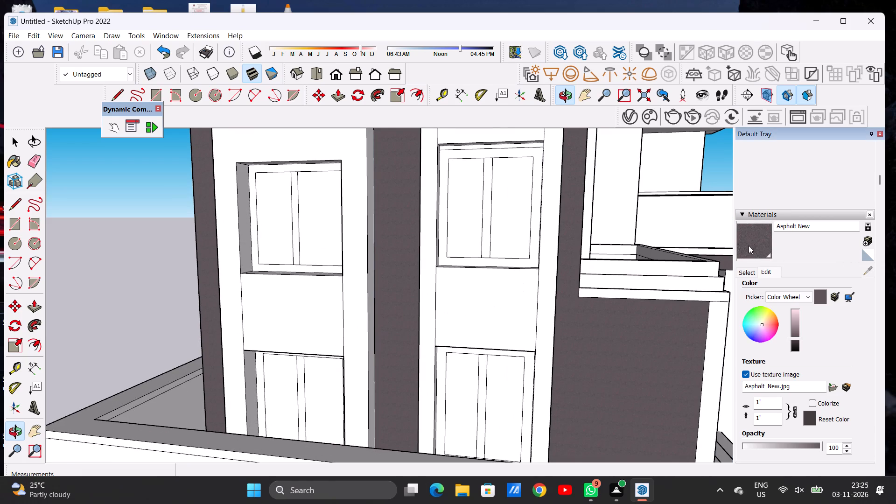
left_click(313, 307)
Paint the upper window's sill in the rear window surround with Asphalt New.
scroll(278, 299, "up", 2)
key("o")
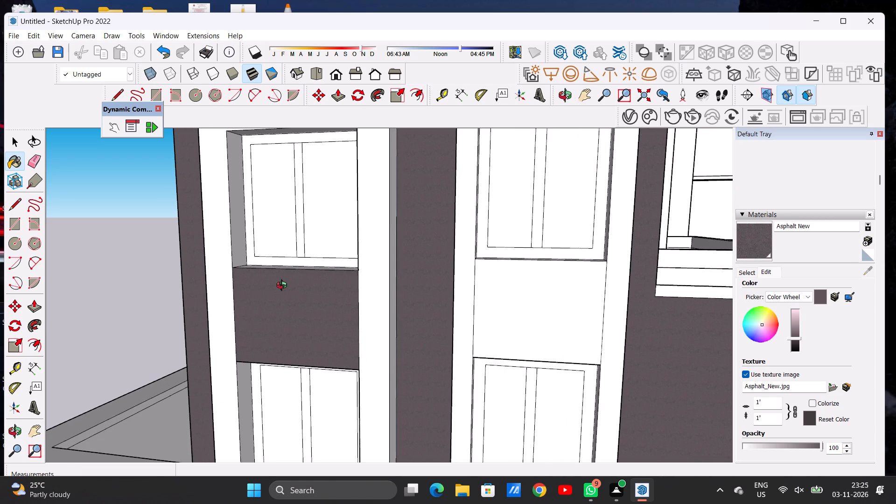
left_click_drag(286, 282, 270, 362)
scroll(285, 328, "up", 6)
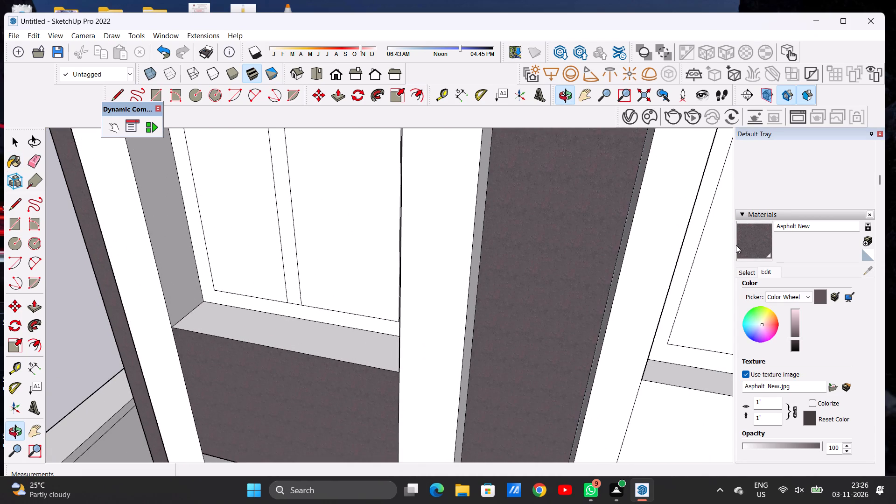
left_click(742, 244)
left_click(337, 337)
Paint the underside of the panel above the lower window in the rear window surround with Asphalt New.
scroll(353, 300, "down", 8)
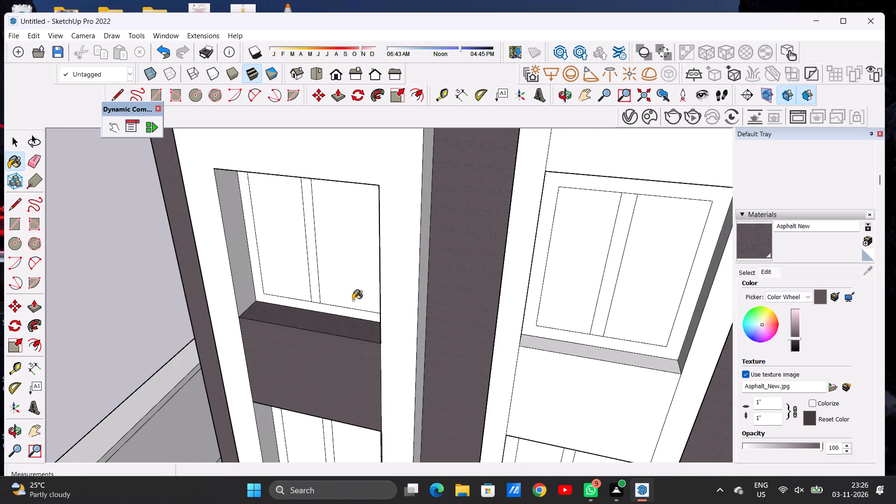
scroll(356, 300, "down", 4)
key("o")
left_click_drag(343, 384, 377, 284)
left_click_drag(366, 350, 372, 294)
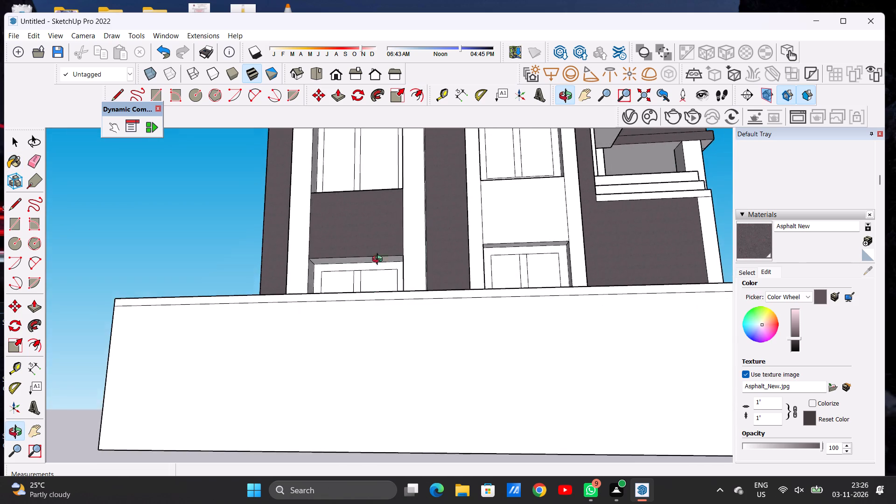
scroll(381, 257, "up", 12)
left_click(753, 244)
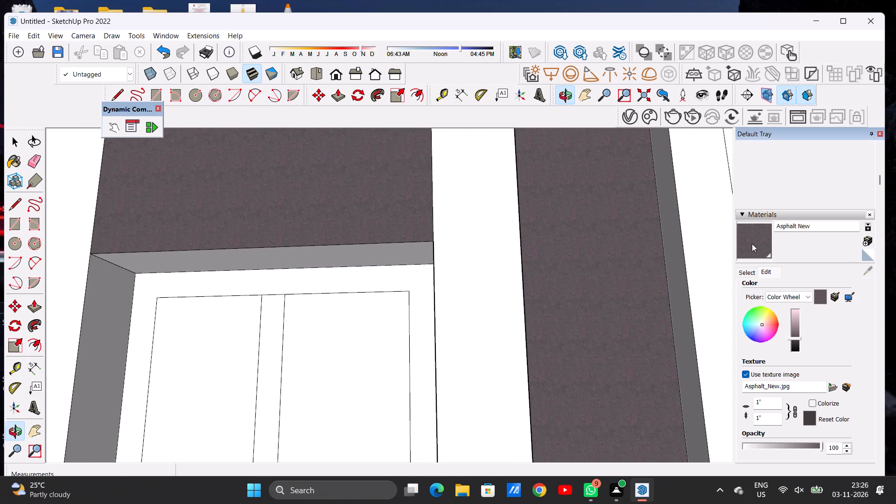
left_click(369, 248)
Paint the panel between the upper and lower windows in the taller, front window surround with Asphalt New.
scroll(363, 266, "down", 7)
scroll(361, 271, "up", 1)
scroll(361, 271, "down", 3)
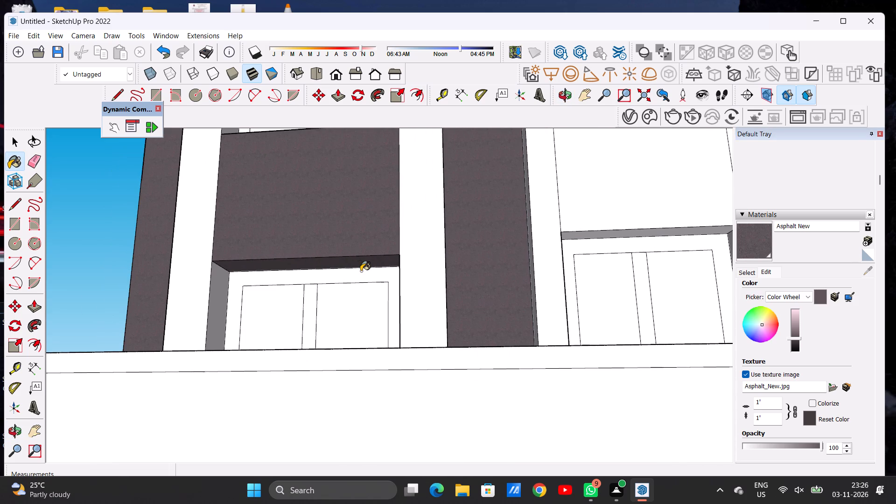
key("o")
left_click_drag(386, 250, 371, 349)
scroll(340, 321, "down", 4)
scroll(275, 294, "down", 2)
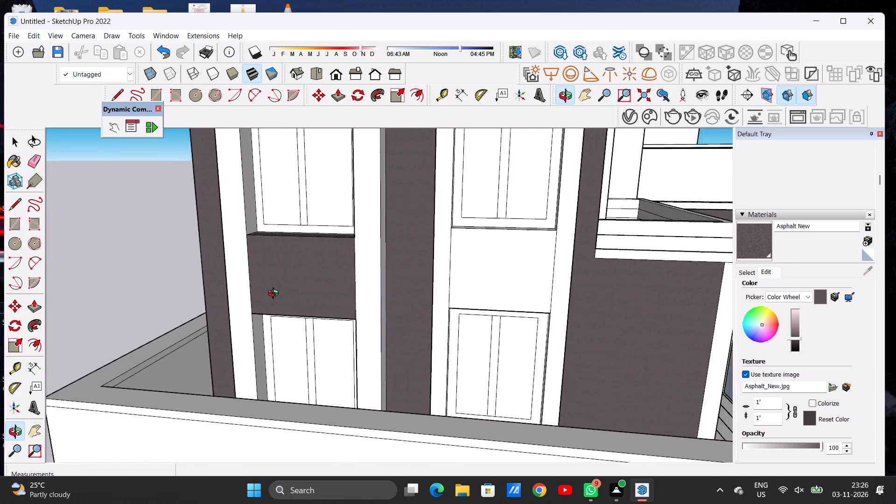
scroll(275, 294, "down", 6)
scroll(426, 273, "up", 12)
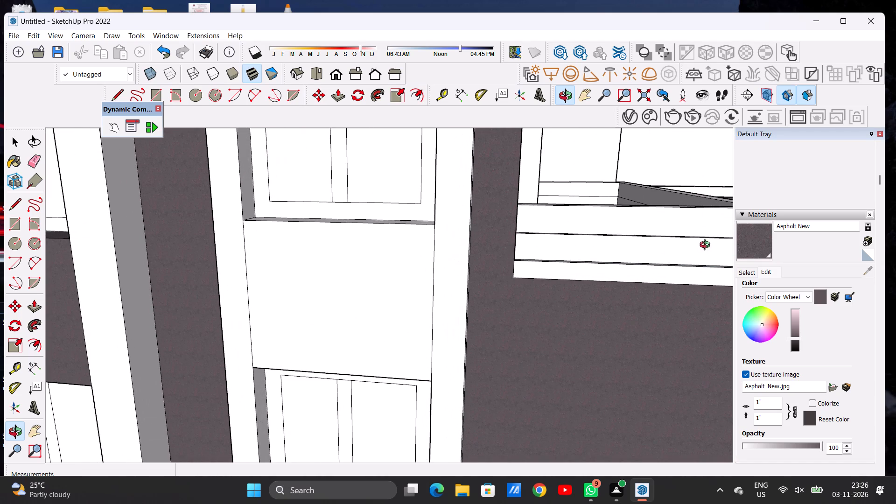
left_click(748, 246)
left_click(363, 283)
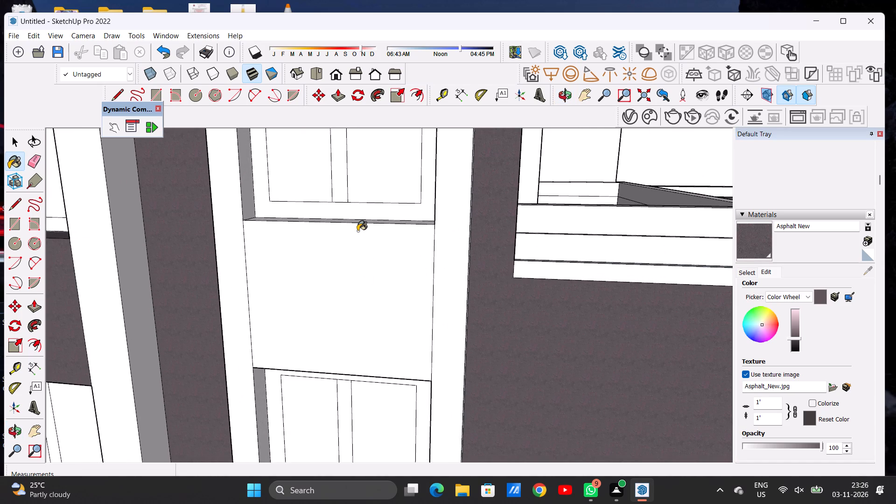
Paint the upper window's sill in the taller, front window surround with Asphalt New.
key("o")
left_click_drag(356, 224, 356, 287)
scroll(371, 268, "up", 5)
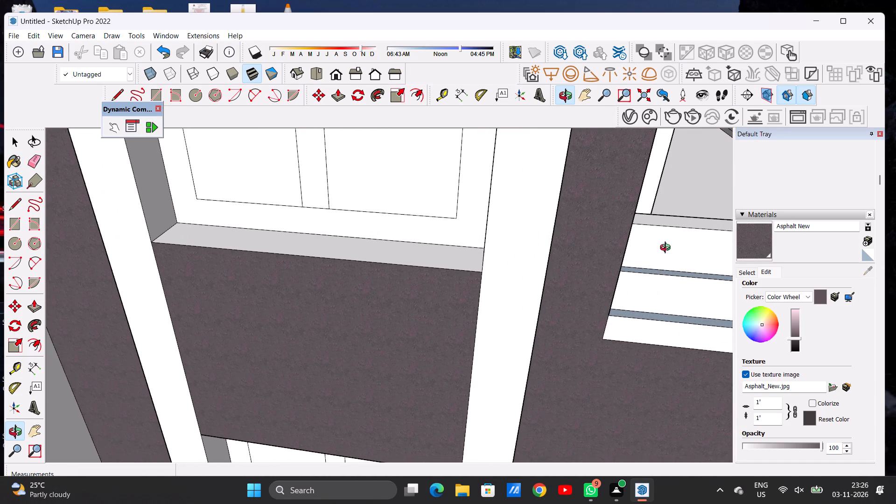
left_click(755, 247)
left_click(413, 254)
scroll(432, 249, "down", 2)
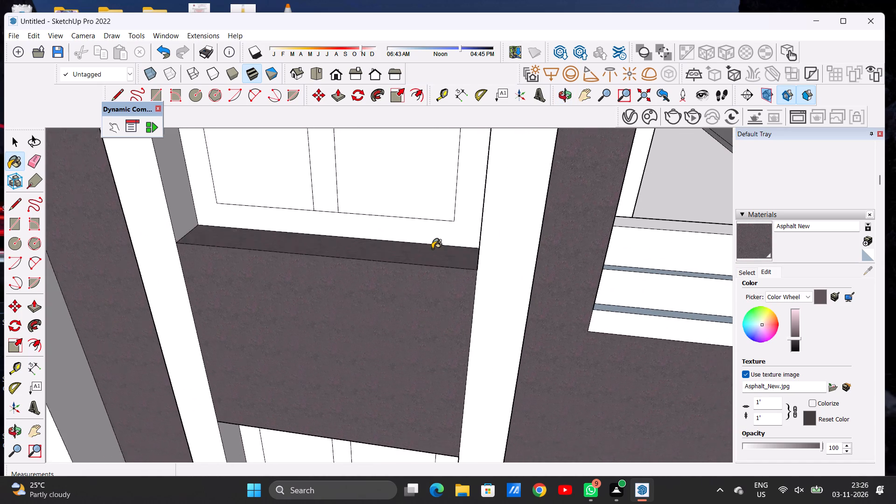
Paint the underside of the panel above the lower window in the front window surround with Asphalt New.
scroll(432, 249, "down", 9)
key("o")
left_click_drag(402, 356, 402, 252)
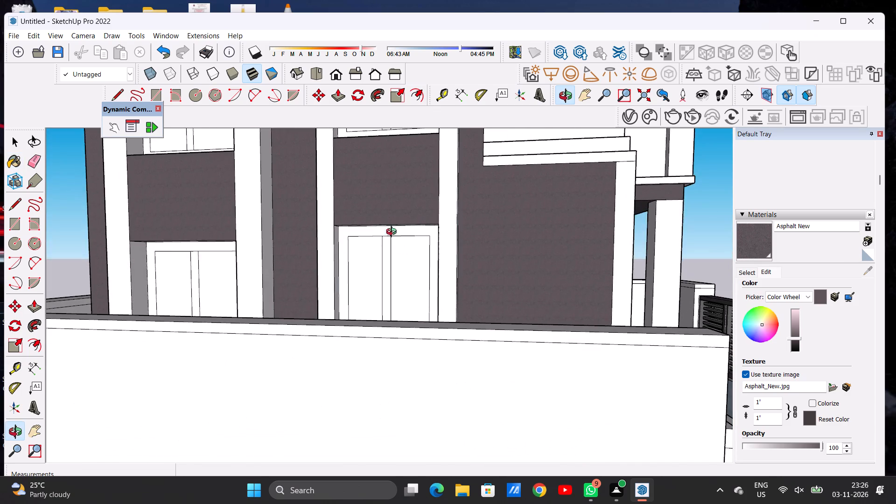
scroll(394, 228, "up", 11)
scroll(427, 223, "down", 1)
left_click_drag(437, 233, 455, 206)
scroll(457, 182, "up", 6)
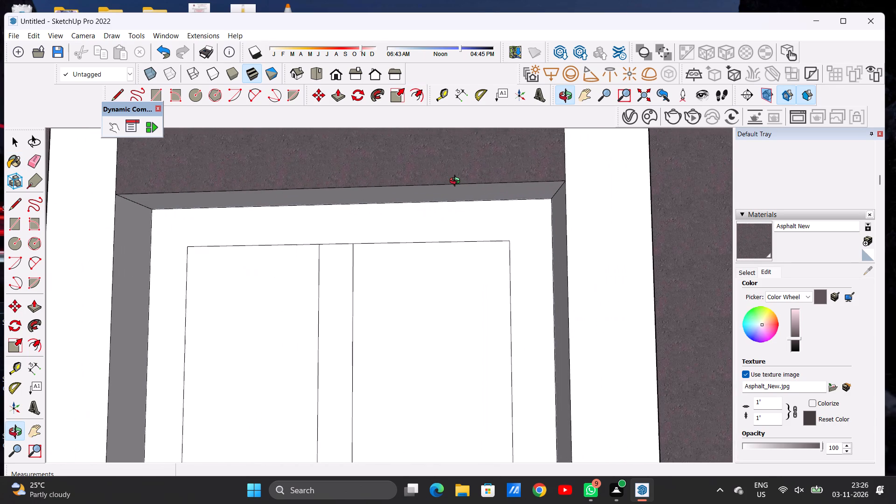
left_click(756, 235)
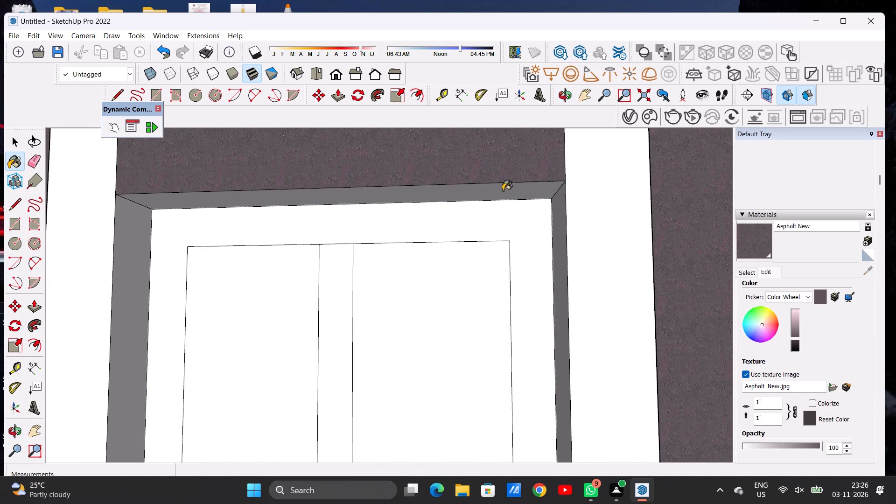
left_click(484, 191)
key("space")
scroll(410, 220, "down", 3)
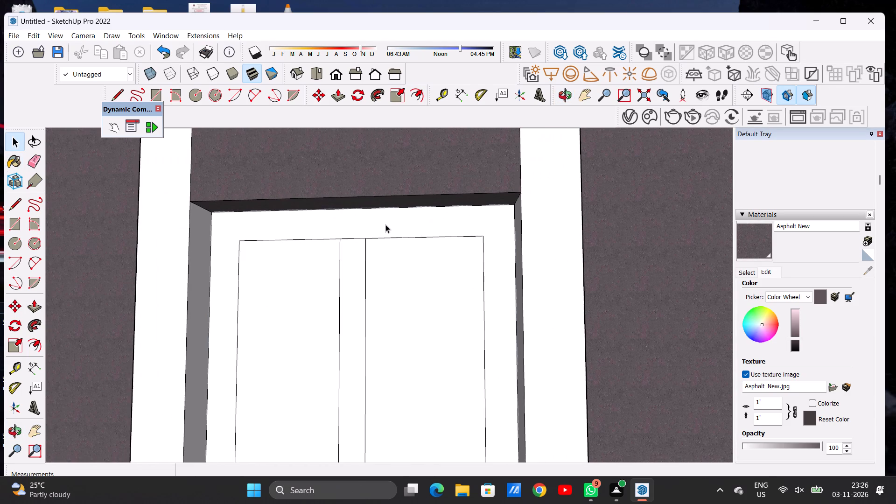
Paint the panel above the upper window in the taller, front window surround with Asphalt New.
key("o")
scroll(415, 243, "down", 11)
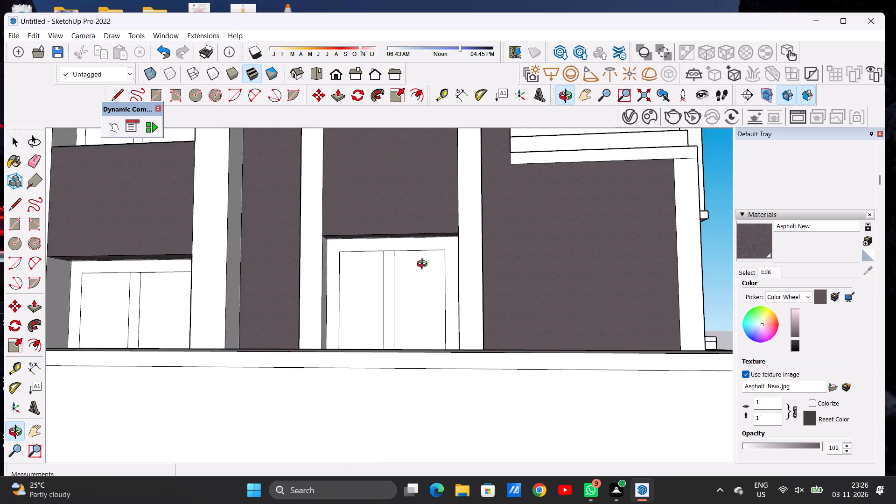
scroll(424, 265, "down", 6)
left_click_drag(413, 252, 425, 253)
scroll(306, 256, "up", 6)
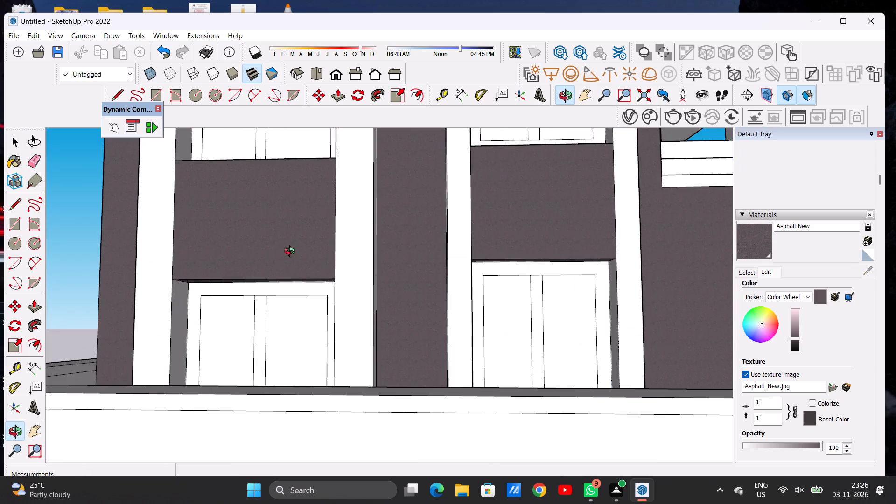
scroll(292, 252, "up", 8)
left_click_drag(295, 309, 289, 326)
scroll(318, 314, "down", 1)
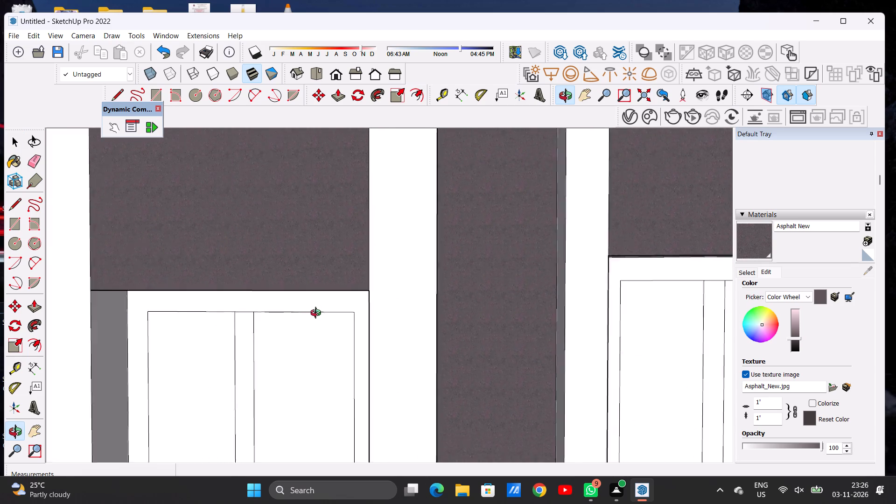
scroll(318, 314, "down", 12)
left_click_drag(322, 229, 326, 305)
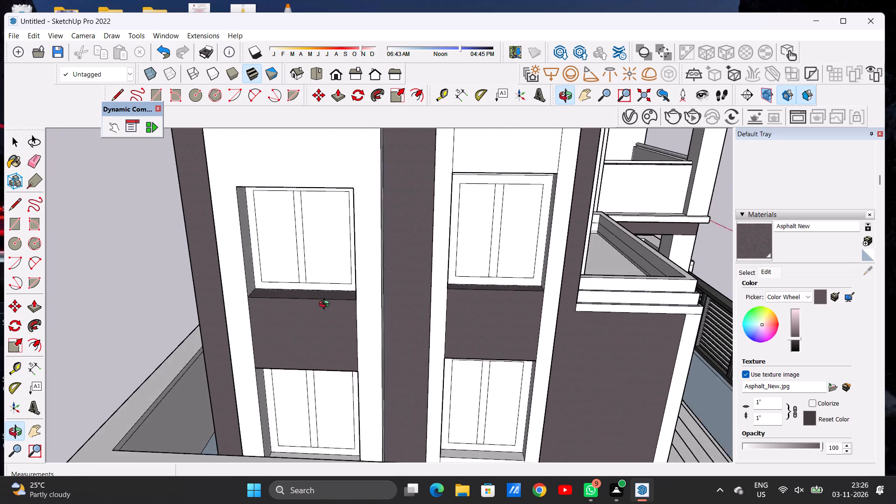
left_click_drag(326, 305, 329, 270)
scroll(311, 296, "down", 5)
scroll(313, 299, "up", 1)
scroll(313, 299, "down", 2)
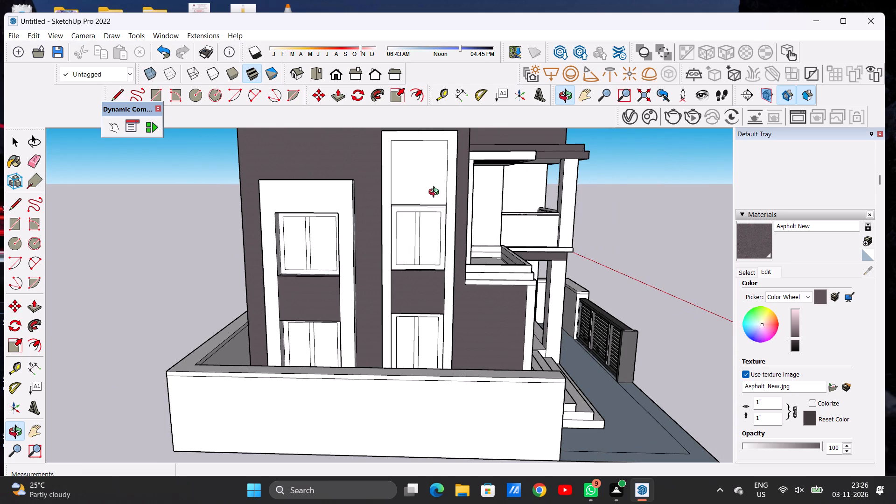
scroll(436, 193, "up", 5)
left_click(746, 246)
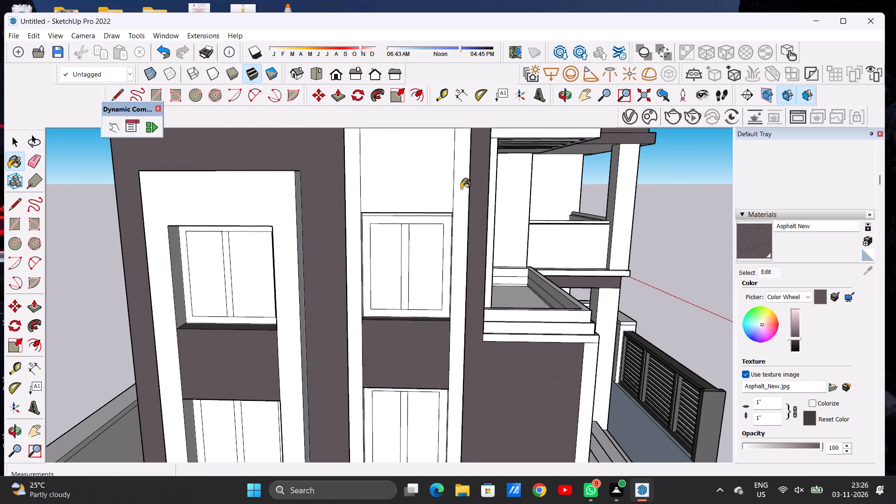
left_click(405, 192)
Paint the underside of the panel above the upper window in the front window surround with Asphalt New.
scroll(410, 219, "up", 5)
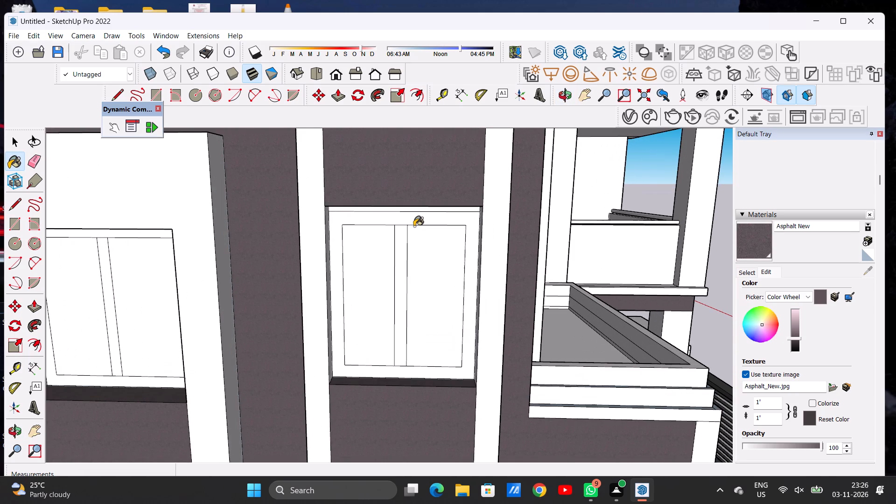
key("o")
left_click_drag(425, 259, 430, 175)
left_click_drag(429, 186, 419, 268)
scroll(420, 296, "down", 8)
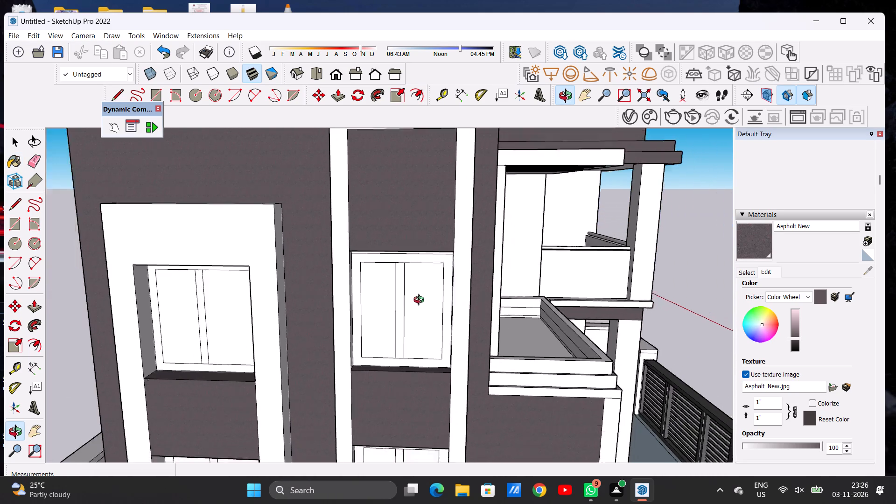
scroll(421, 301, "down", 3)
scroll(421, 245, "down", 1)
scroll(421, 245, "up", 15)
left_click_drag(428, 321, 448, 260)
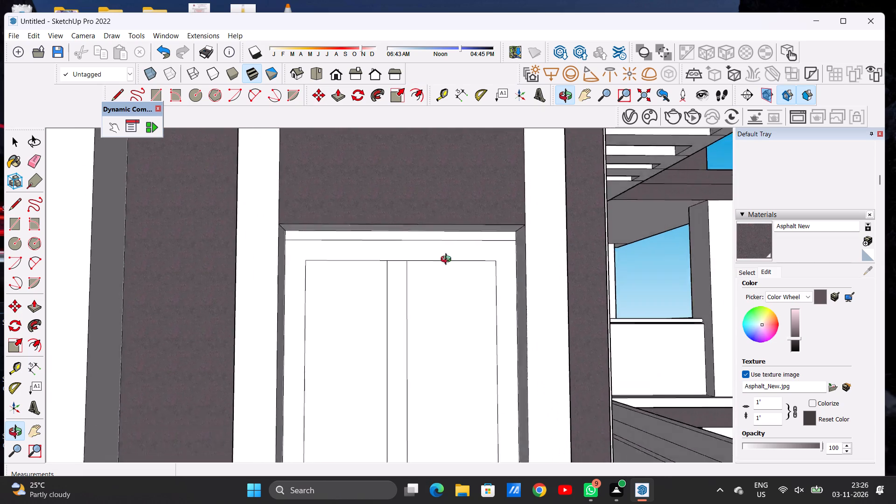
left_click_drag(448, 260, 448, 219)
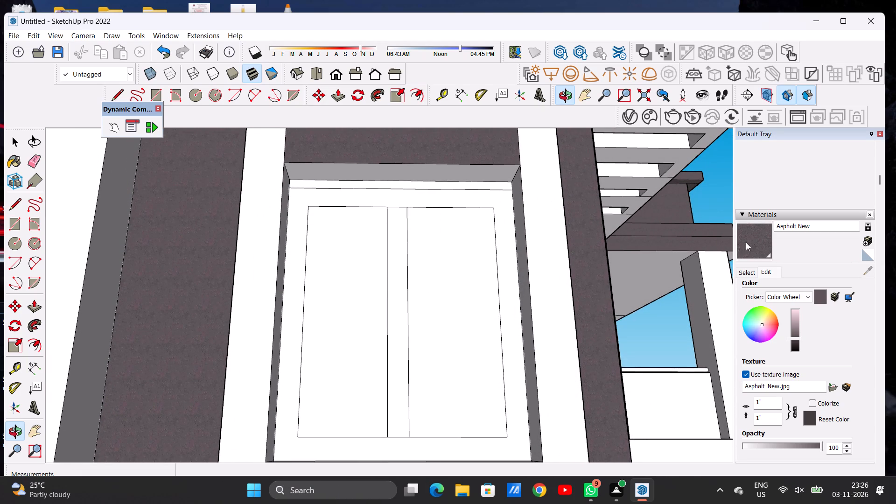
left_click(746, 241)
left_click(479, 178)
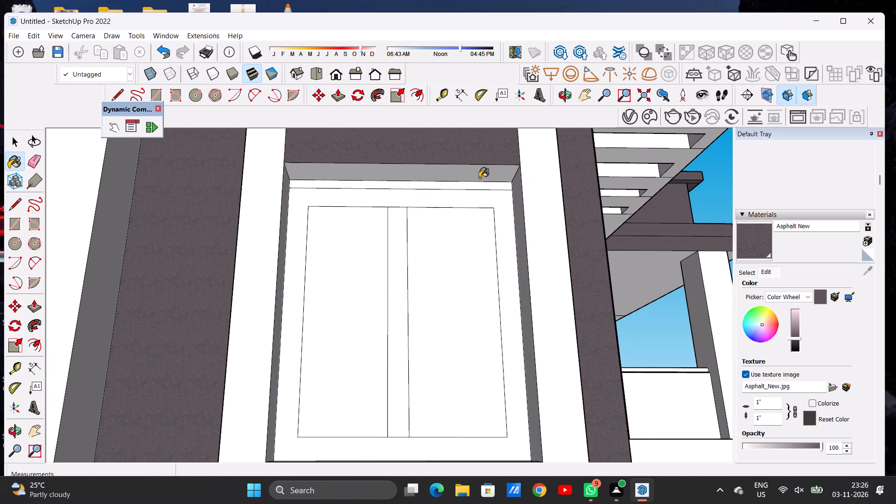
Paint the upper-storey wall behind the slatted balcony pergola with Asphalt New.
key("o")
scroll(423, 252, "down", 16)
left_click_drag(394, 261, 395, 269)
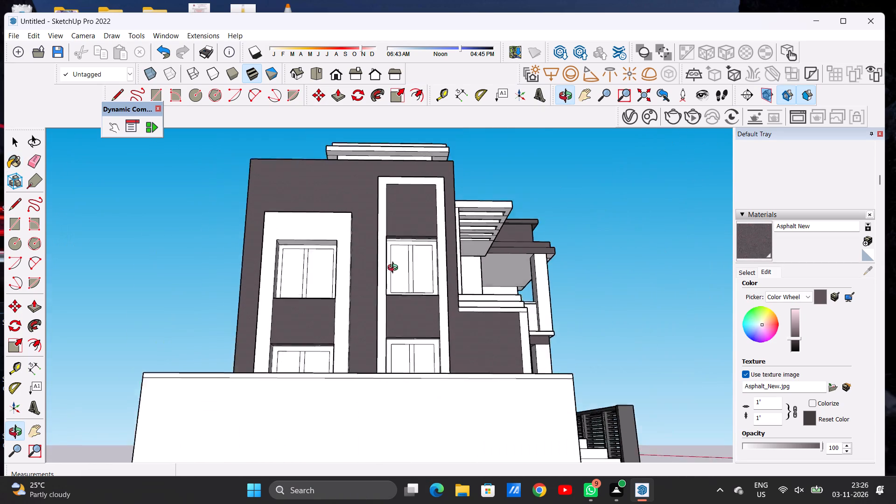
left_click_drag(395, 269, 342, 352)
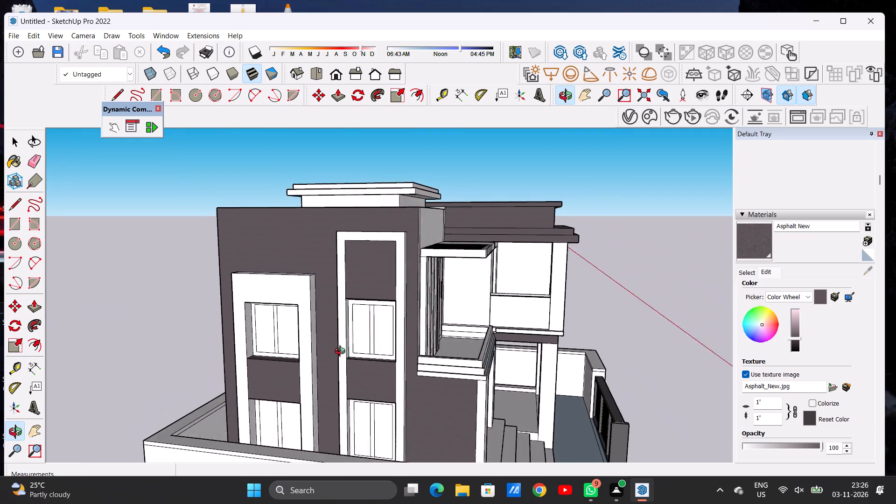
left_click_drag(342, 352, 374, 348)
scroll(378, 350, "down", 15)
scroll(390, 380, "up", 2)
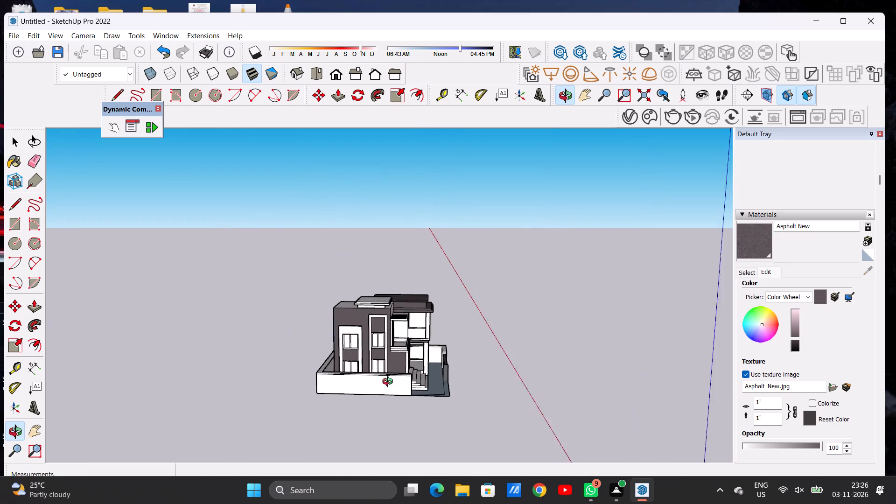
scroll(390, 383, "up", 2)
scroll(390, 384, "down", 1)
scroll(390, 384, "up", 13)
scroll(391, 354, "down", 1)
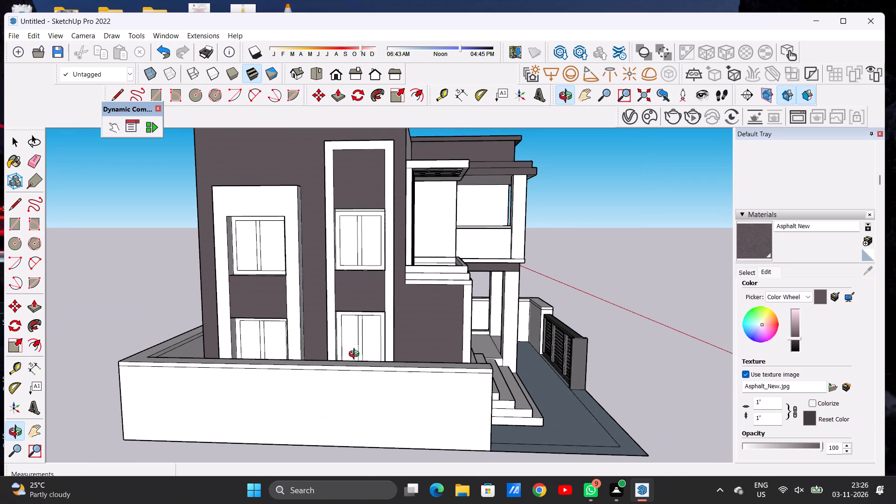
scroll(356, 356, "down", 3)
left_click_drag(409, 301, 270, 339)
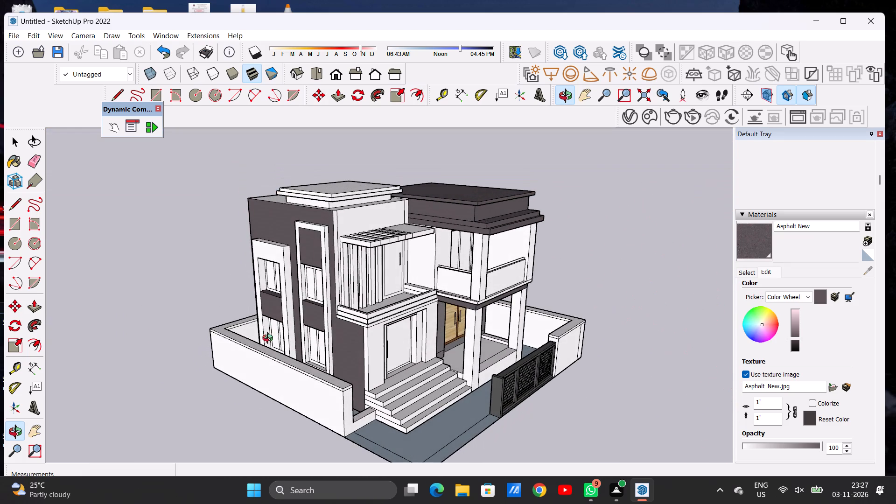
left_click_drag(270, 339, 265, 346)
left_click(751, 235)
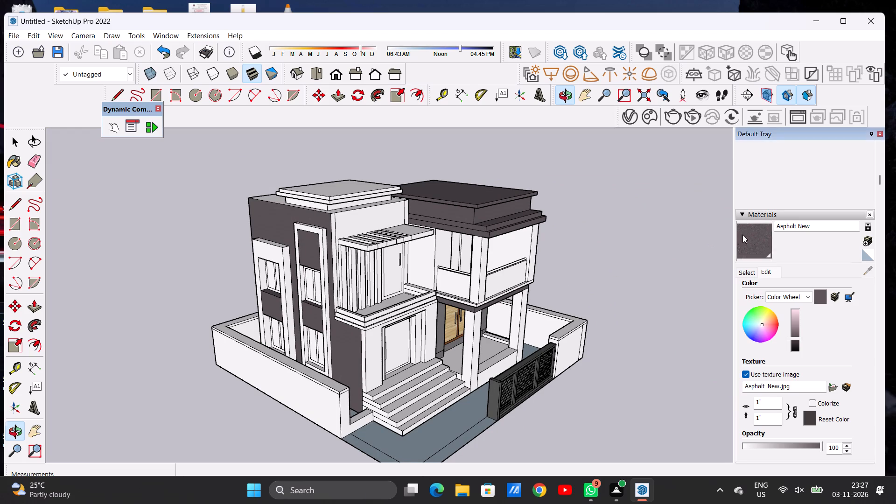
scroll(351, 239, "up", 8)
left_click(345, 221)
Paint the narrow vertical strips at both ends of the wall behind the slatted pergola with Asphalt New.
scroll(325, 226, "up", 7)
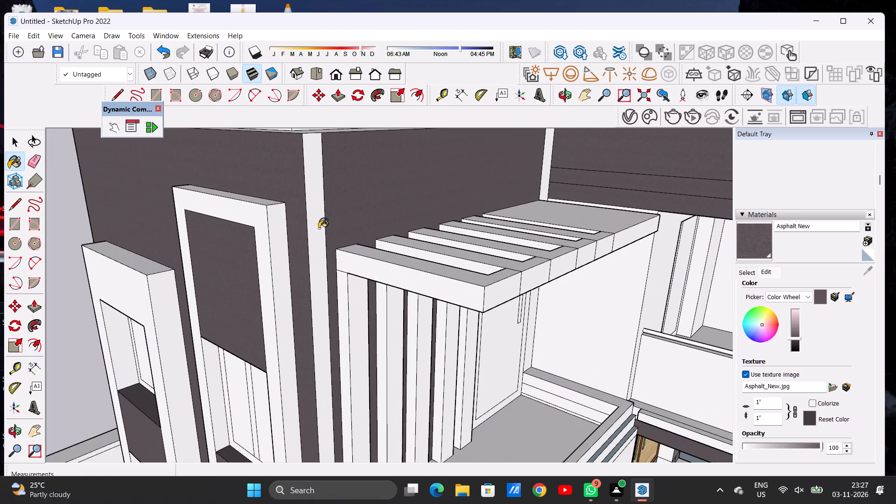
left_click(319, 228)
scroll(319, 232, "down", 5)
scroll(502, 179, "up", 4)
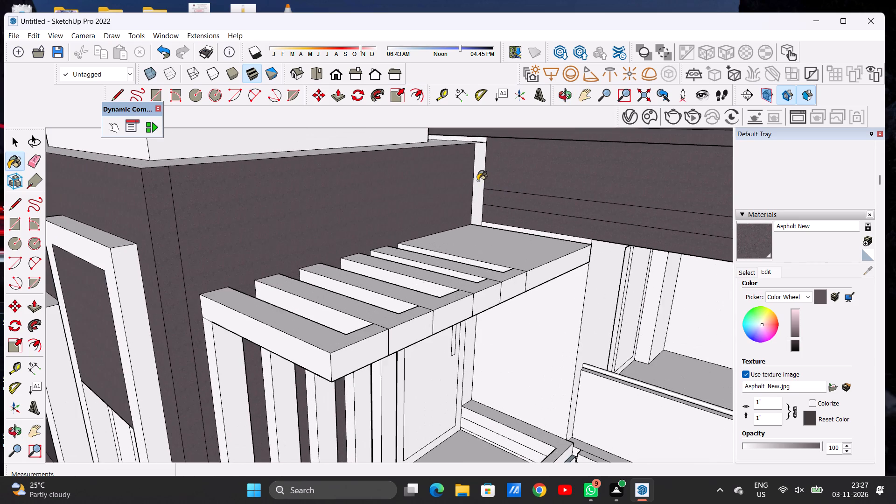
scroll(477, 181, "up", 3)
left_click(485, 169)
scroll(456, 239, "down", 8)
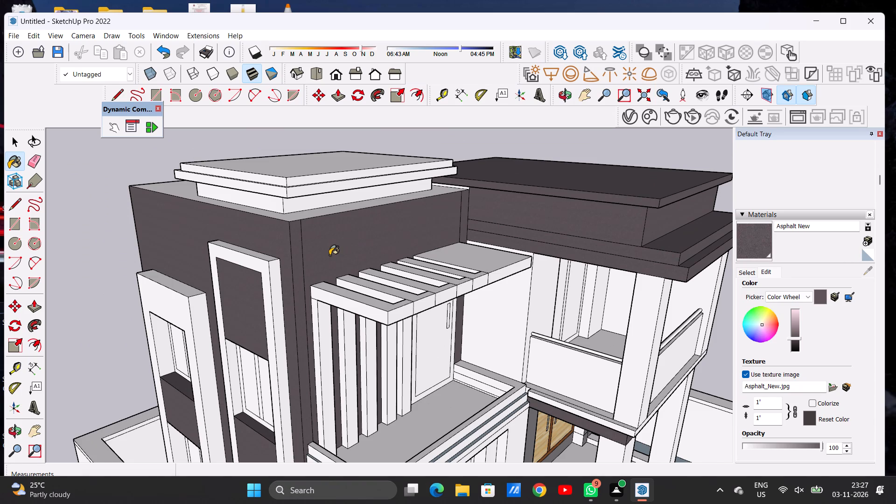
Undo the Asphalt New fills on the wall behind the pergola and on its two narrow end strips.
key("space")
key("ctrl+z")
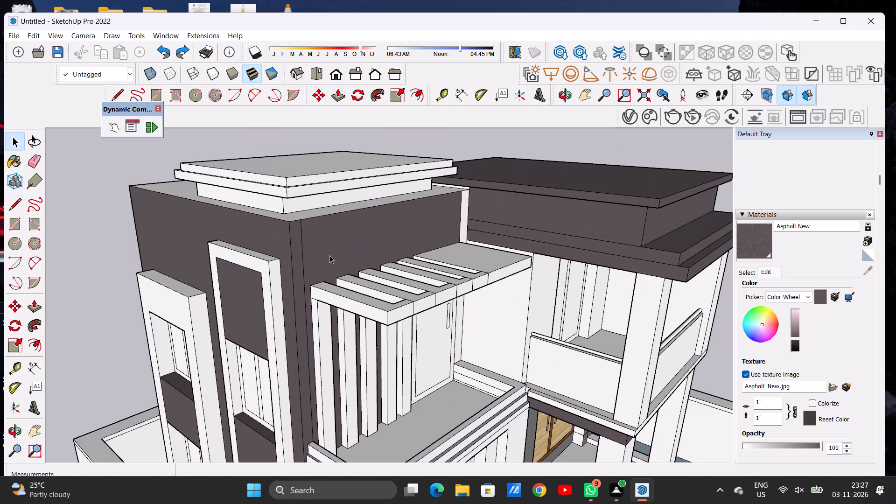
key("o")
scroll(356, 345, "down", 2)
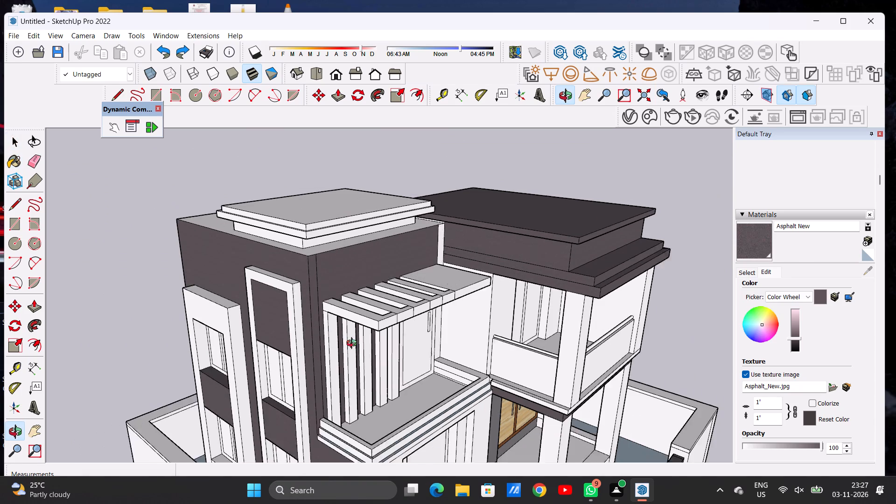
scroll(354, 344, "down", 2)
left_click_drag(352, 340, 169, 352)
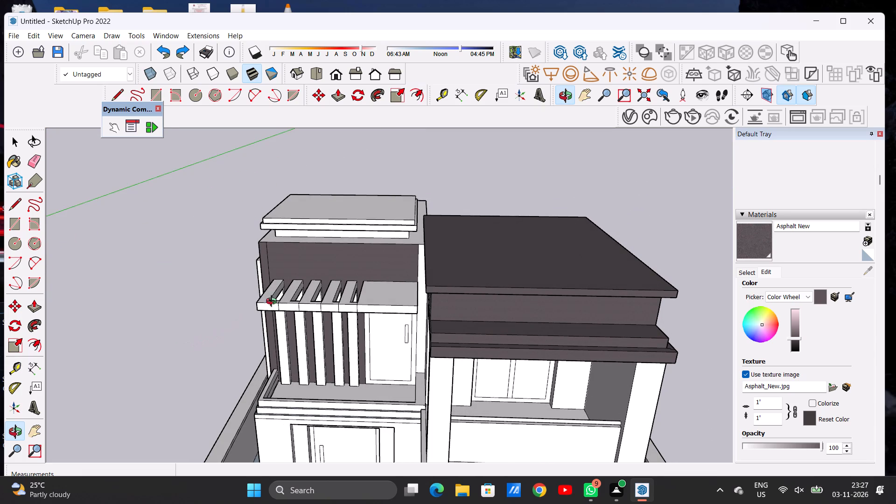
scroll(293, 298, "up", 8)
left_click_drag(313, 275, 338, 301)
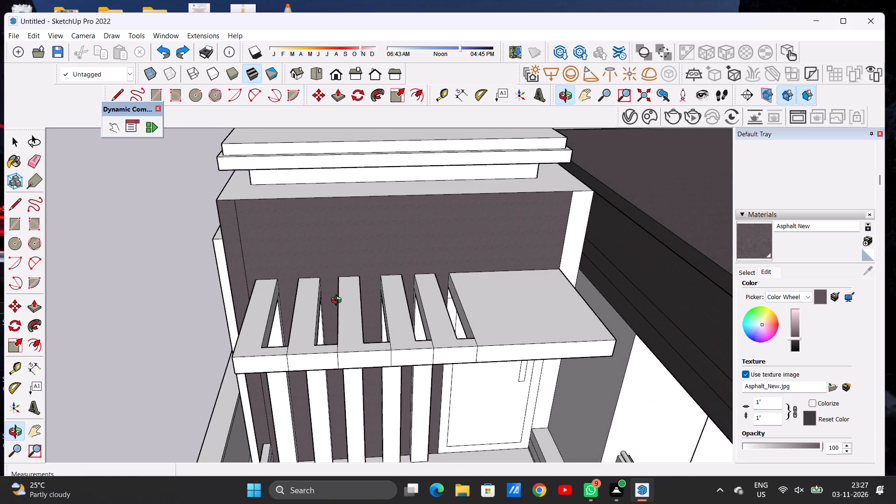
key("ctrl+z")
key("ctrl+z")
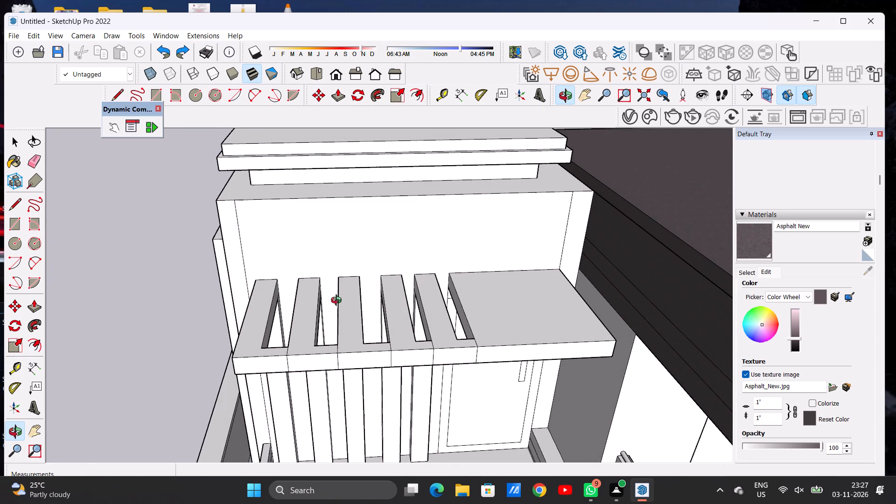
Draw a line about 11' 7" long where the pergola meets the wall, from the outermost slat's inner corner to the solid slab's near corner.
key("l")
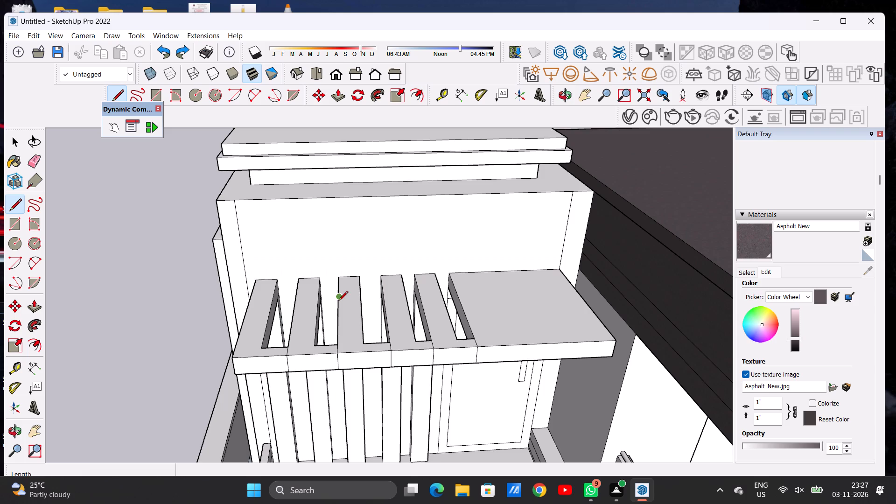
scroll(327, 291, "up", 6)
scroll(277, 267, "up", 7)
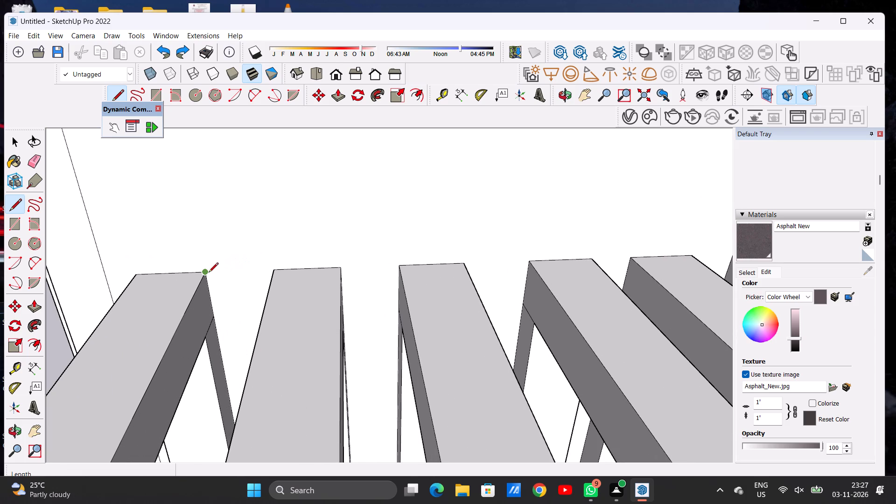
left_click(208, 273)
scroll(303, 272, "down", 7)
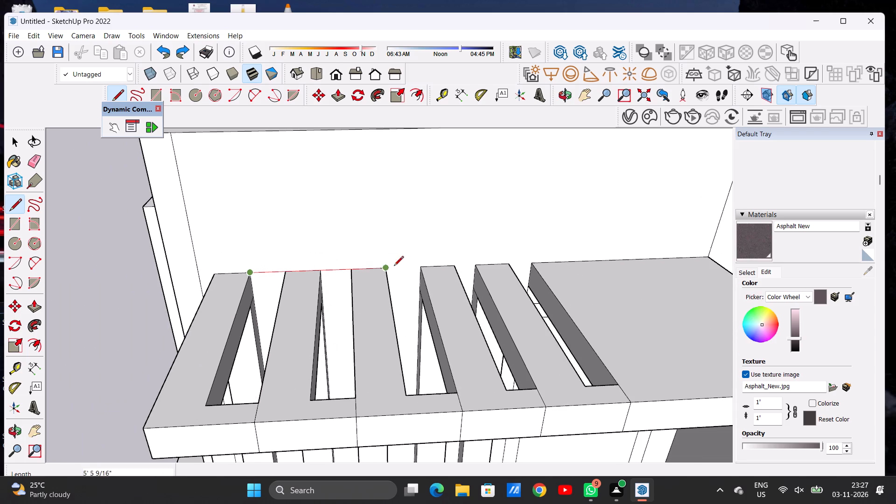
scroll(532, 257, "up", 1)
scroll(532, 257, "down", 1)
scroll(532, 257, "up", 1)
scroll(532, 257, "down", 1)
scroll(532, 257, "up", 2)
left_click(532, 263)
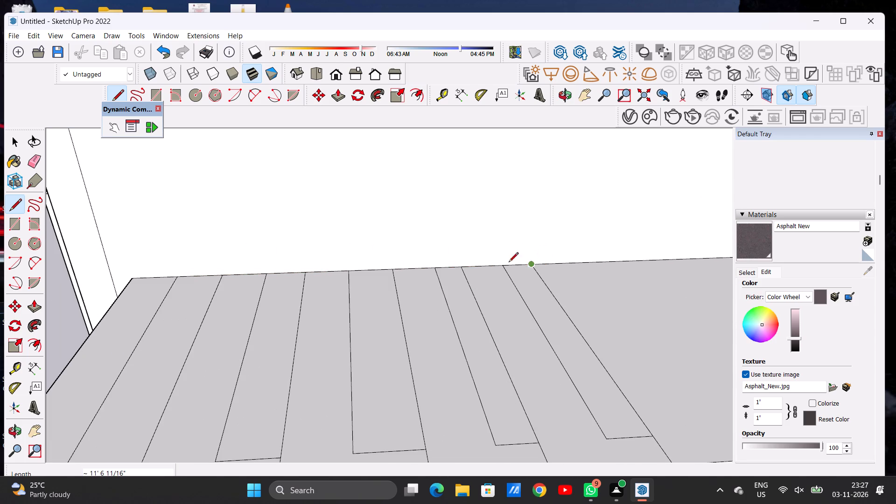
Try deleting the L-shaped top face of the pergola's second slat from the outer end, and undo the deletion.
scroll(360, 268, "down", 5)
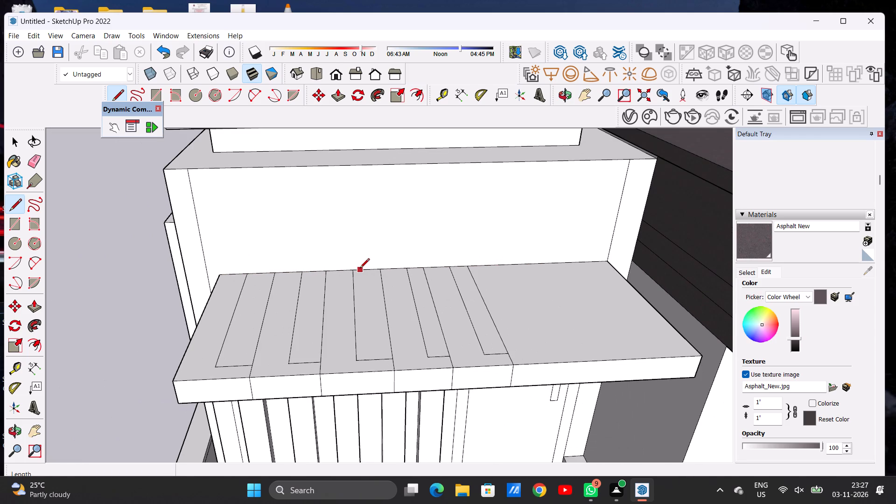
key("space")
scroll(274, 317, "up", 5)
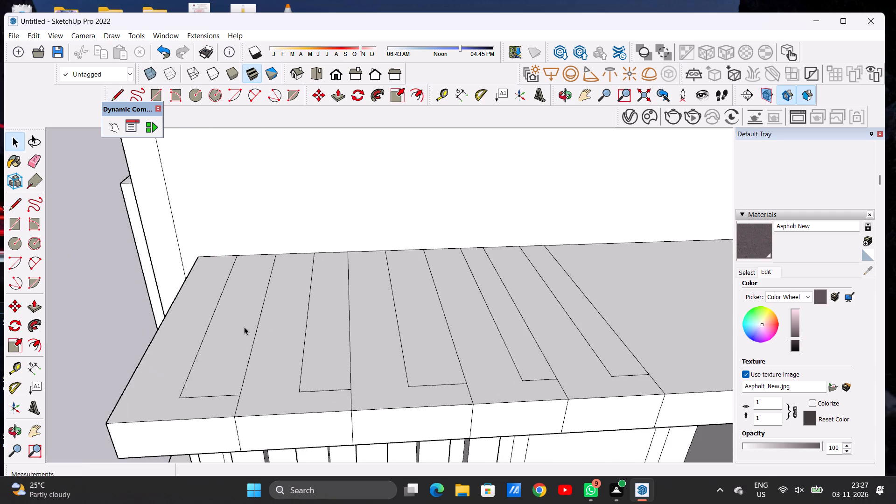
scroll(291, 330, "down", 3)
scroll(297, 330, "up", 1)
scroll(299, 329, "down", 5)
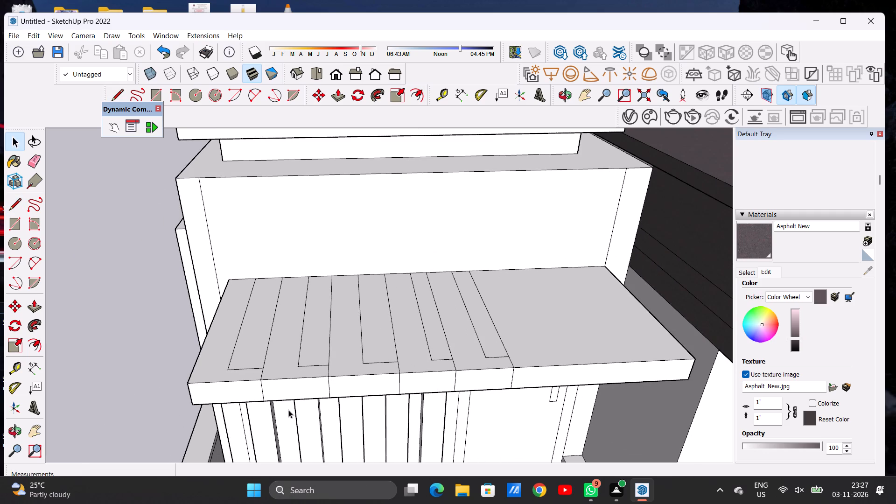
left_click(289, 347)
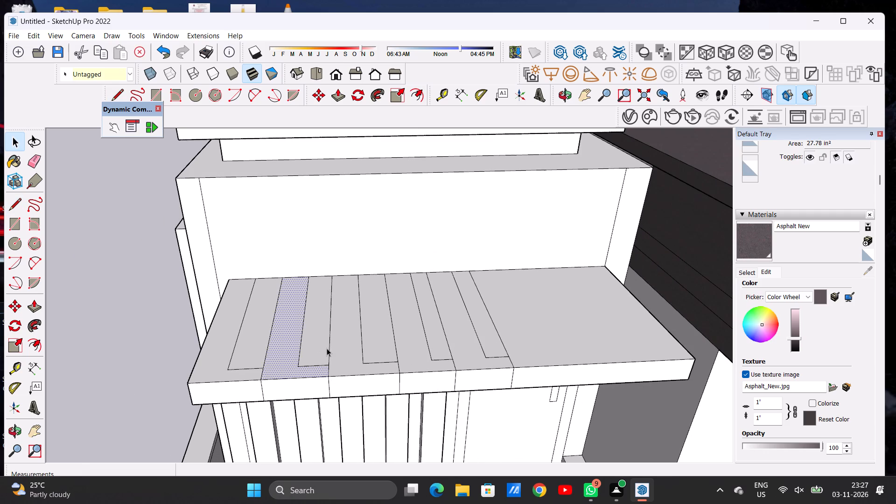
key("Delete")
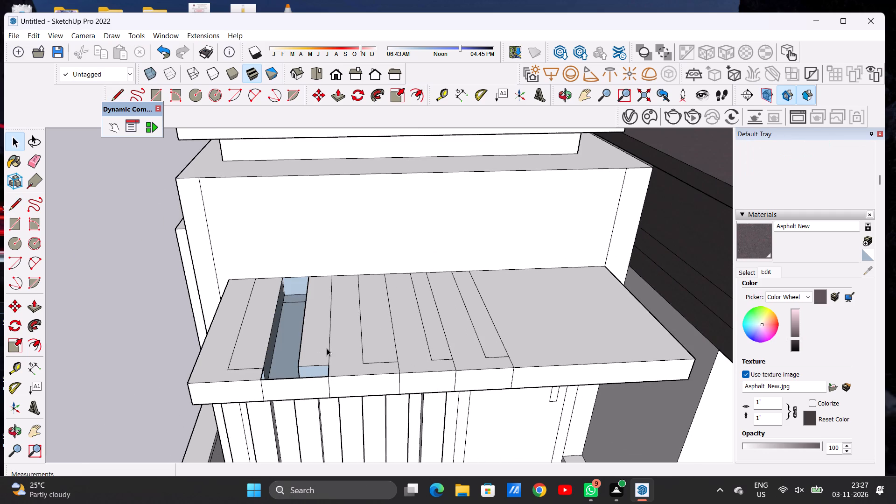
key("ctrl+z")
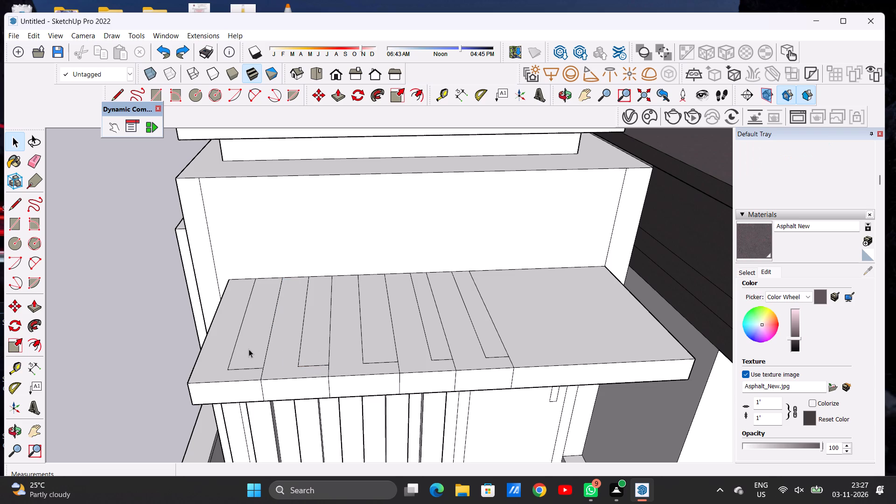
Delete the top face covering the gap between the pergola's outermost slat and the second slat.
left_click(249, 349)
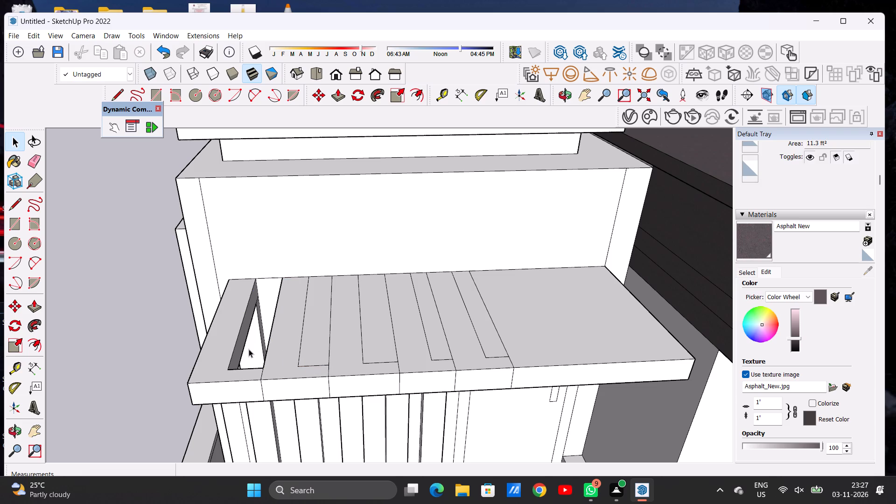
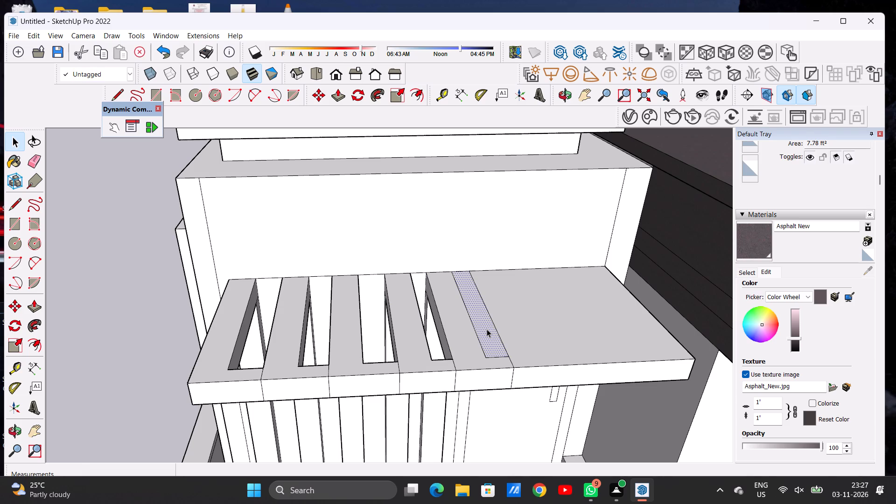
Paint the upper wall above the slatted canopy and its two narrow edge strips with the Asphalt New material.
scroll(381, 344, "down", 8)
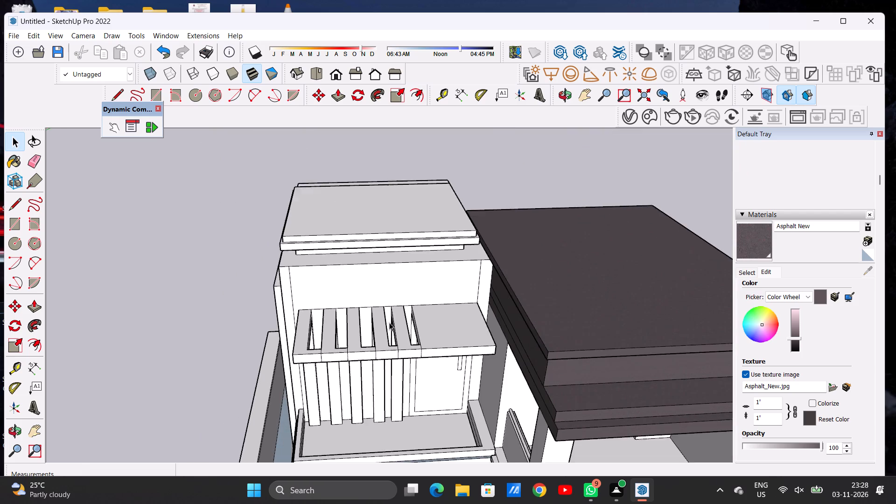
scroll(389, 322, "down", 1)
scroll(292, 336, "up", 7)
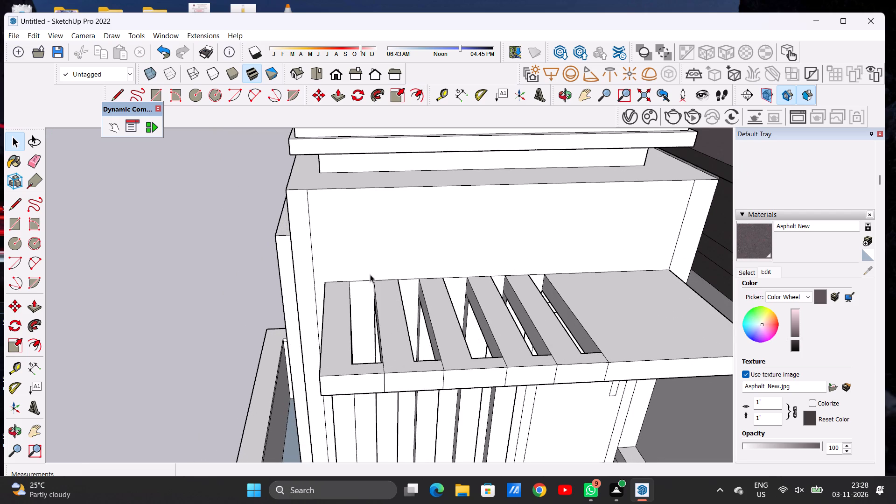
left_click(751, 237)
left_click(505, 254)
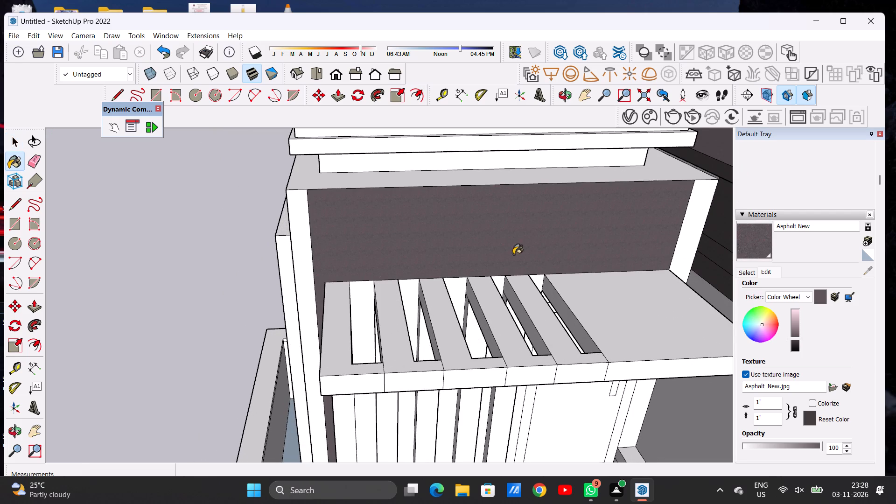
left_click(695, 214)
left_click(300, 247)
Apply Asphalt New to the flat roof surface around the raised cap of the tower block.
key("o")
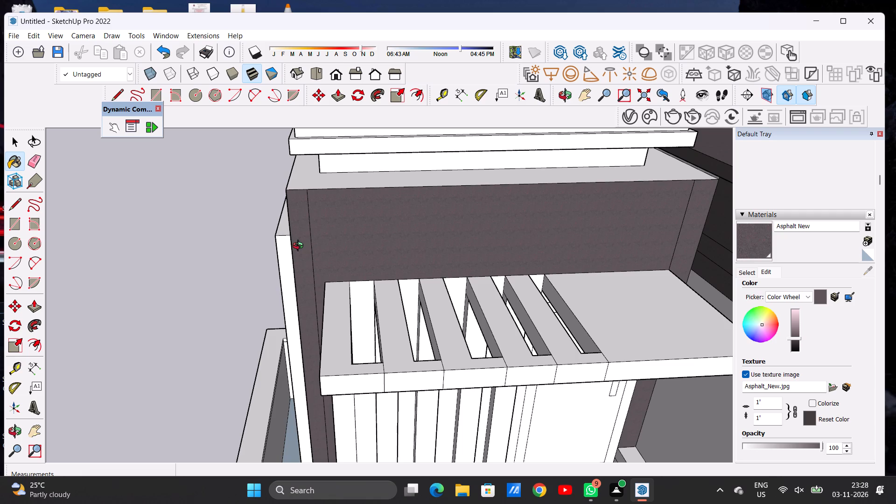
scroll(300, 239, "down", 8)
left_click_drag(329, 299, 404, 200)
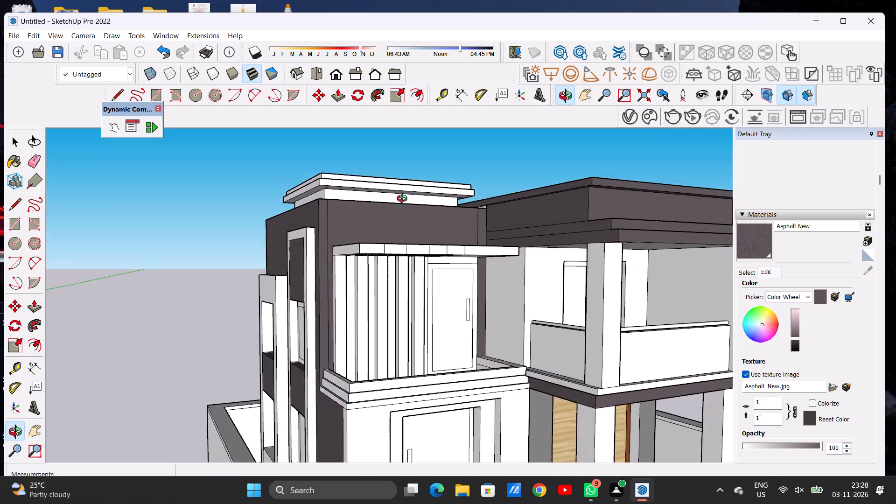
left_click_drag(404, 200, 319, 259)
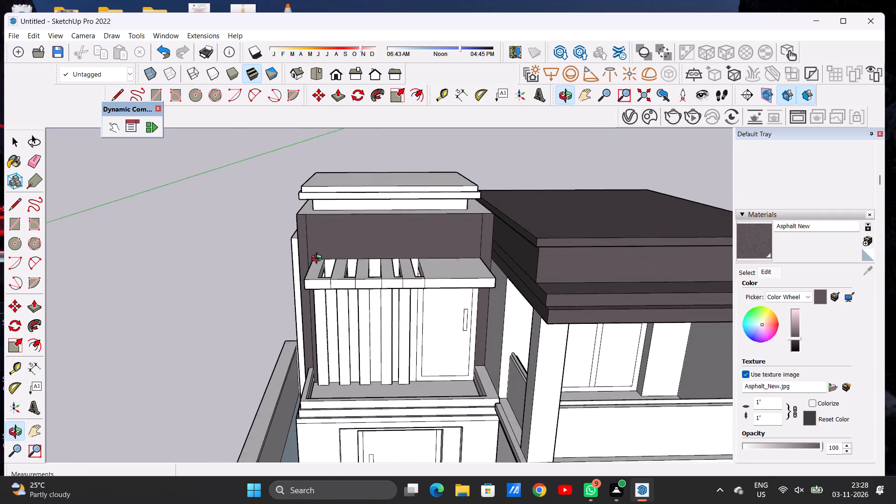
left_click_drag(319, 259, 321, 272)
scroll(401, 273, "up", 5)
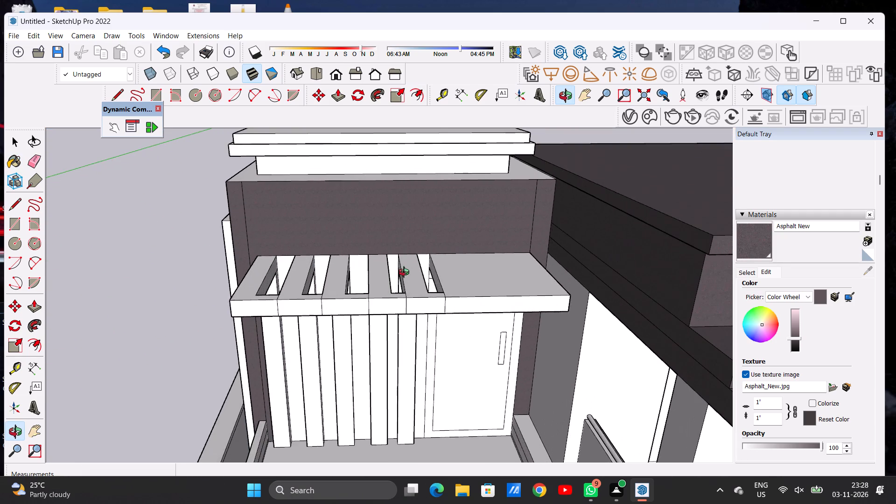
left_click_drag(447, 276, 532, 294)
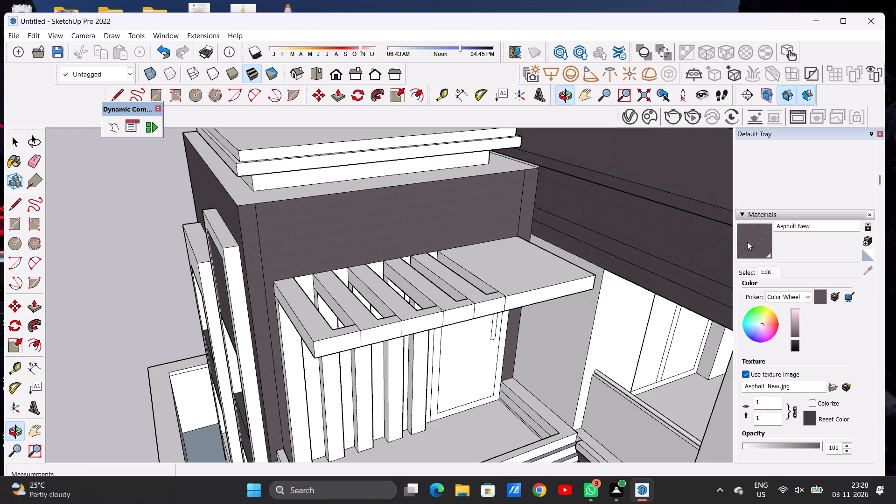
left_click(748, 242)
left_click(238, 194)
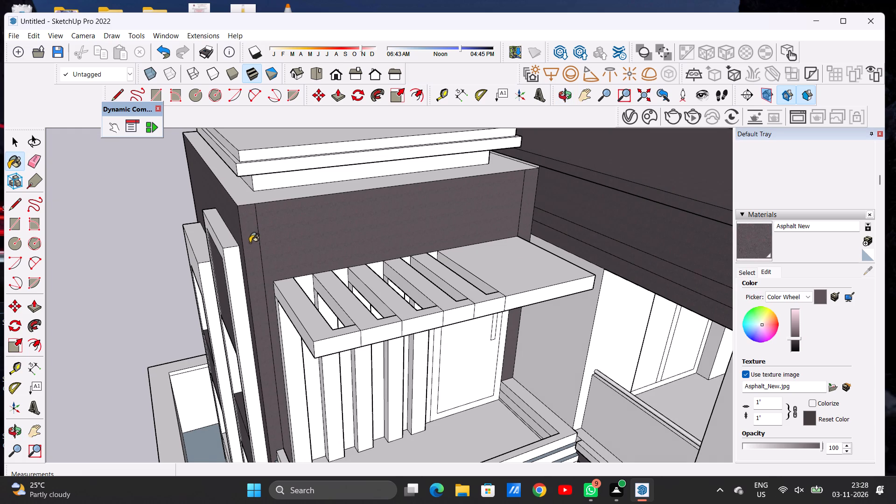
Paint the raised roof cap's front base, both front slab edges and its top surface with Asphalt New.
scroll(253, 257, "down", 6)
scroll(257, 266, "up", 1)
scroll(257, 266, "down", 5)
scroll(272, 229, "up", 4)
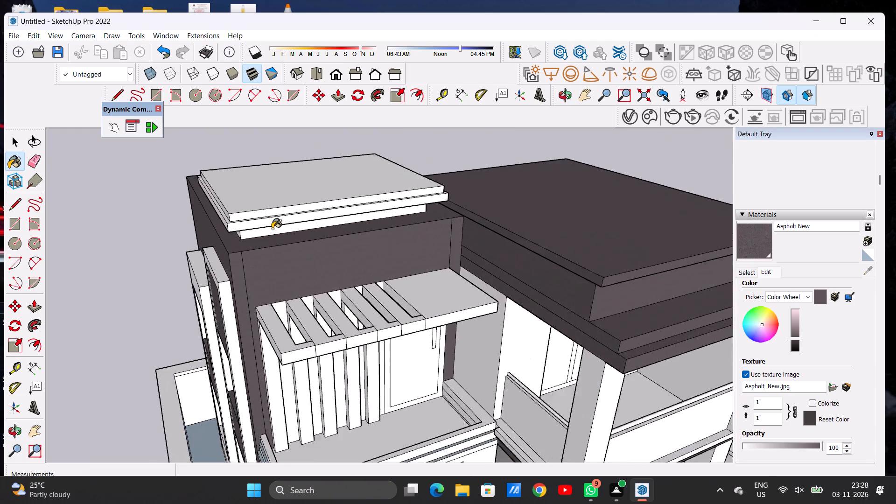
scroll(272, 229, "up", 8)
scroll(274, 231, "down", 1)
left_click(243, 238)
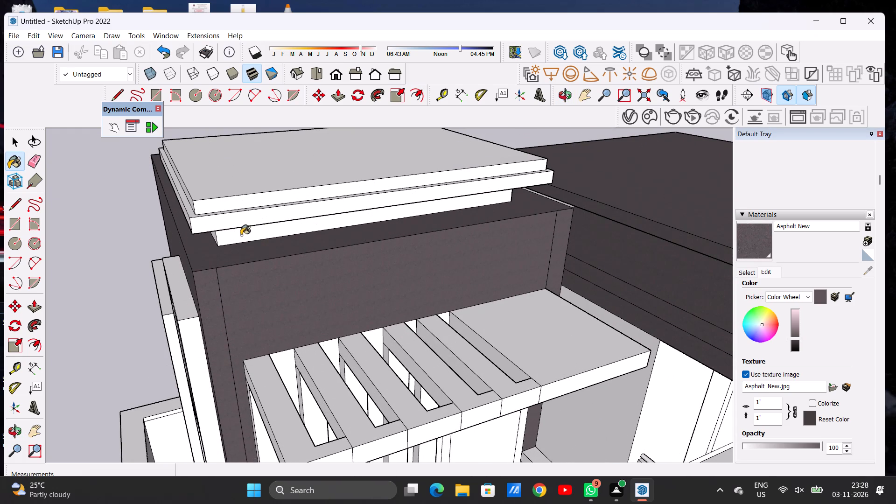
left_click(227, 221)
left_click(225, 205)
left_click(226, 177)
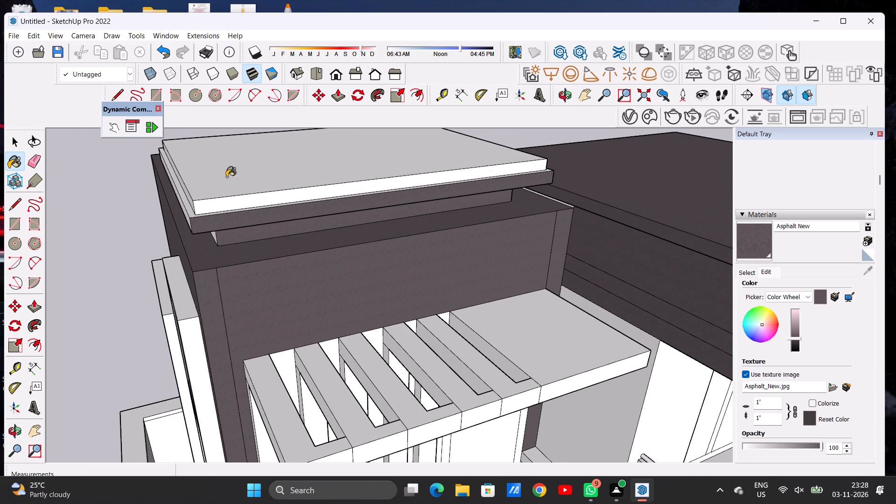
Paint the three stepped faces of the roof cap above the tall framed side windows with Asphalt New.
key("o")
left_click_drag(203, 245, 299, 168)
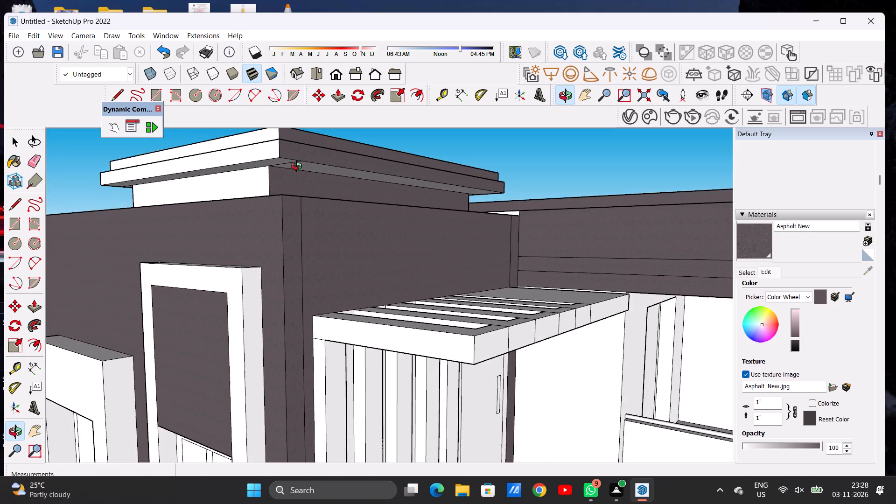
left_click_drag(299, 168, 301, 183)
left_click_drag(301, 183, 292, 162)
scroll(274, 154, "up", 1)
scroll(278, 202, "down", 4)
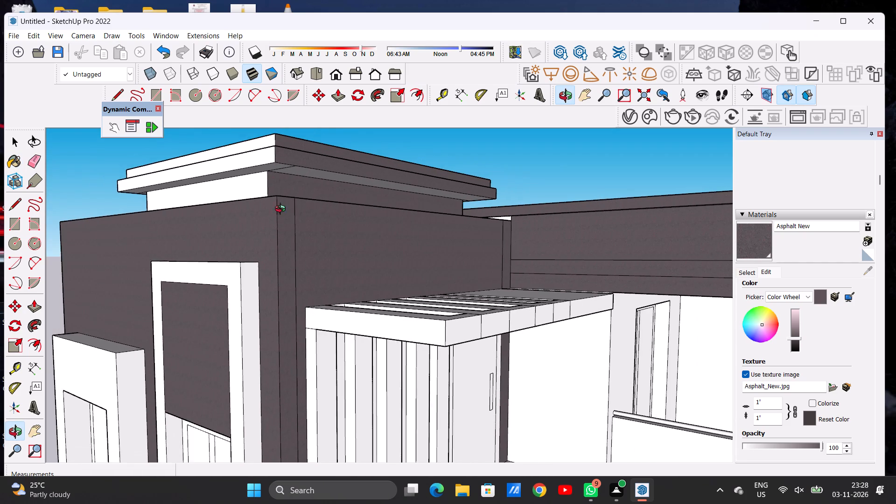
left_click_drag(267, 202, 286, 242)
scroll(264, 218, "up", 6)
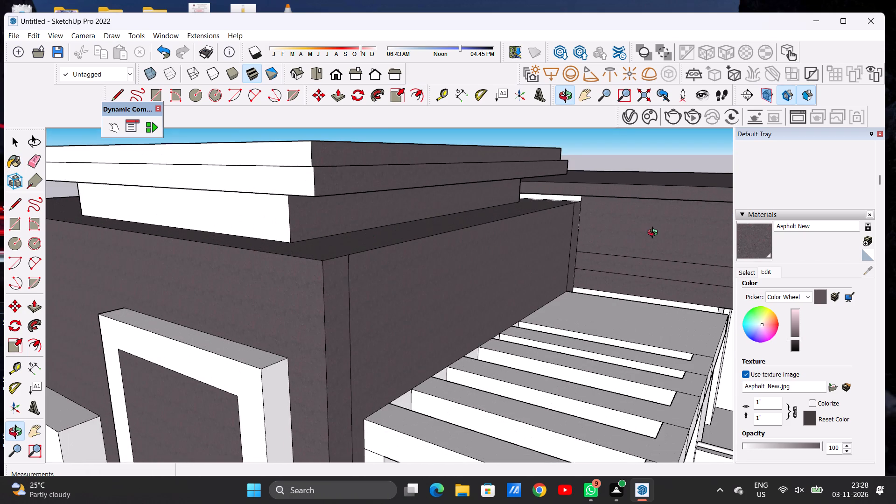
left_click(756, 239)
left_click(274, 213)
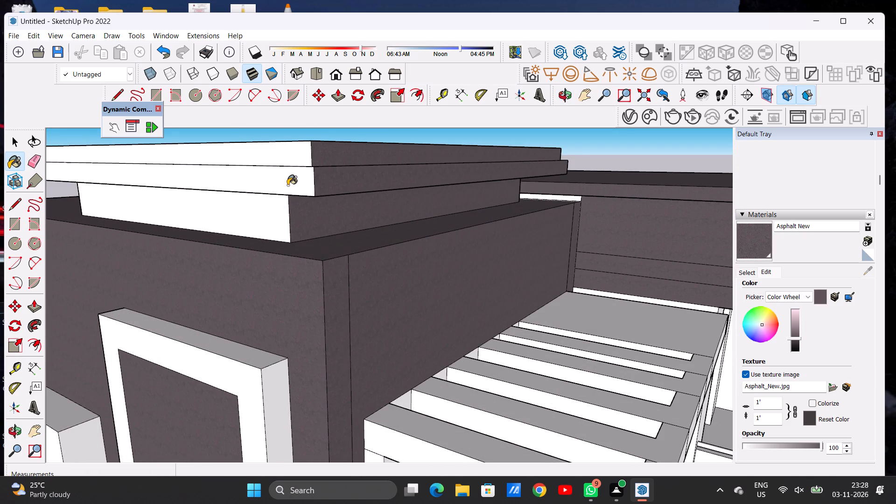
left_click(287, 185)
left_click(291, 157)
Apply Asphalt New to the underside of the roof cap's overhang on the front and window sides.
scroll(322, 174, "down", 4)
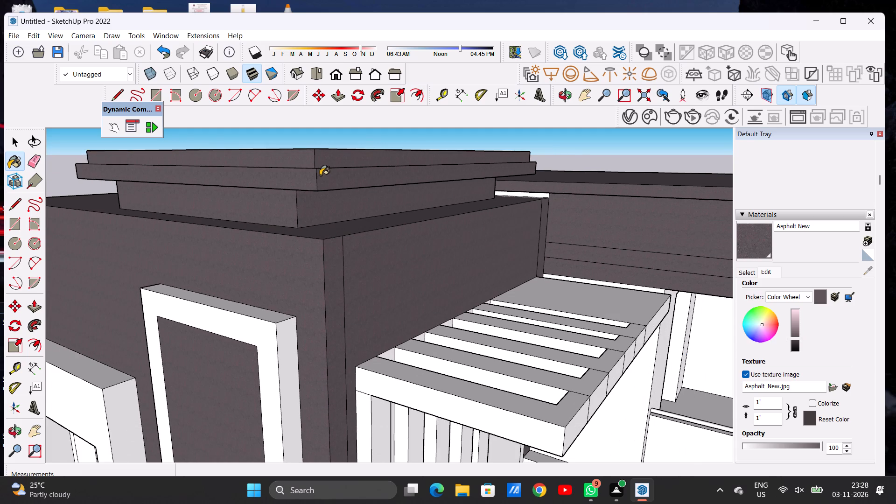
key("o")
left_click_drag(357, 188, 272, 156)
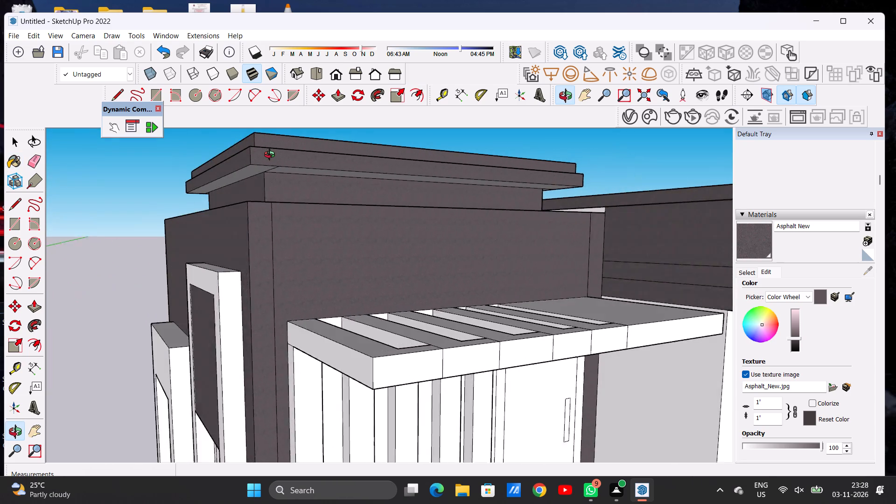
left_click_drag(272, 156, 276, 153)
scroll(273, 151, "up", 6)
scroll(278, 190, "up", 1)
scroll(278, 190, "down", 1)
scroll(278, 190, "up", 3)
left_click_drag(280, 203, 308, 186)
scroll(301, 205, "down", 7)
scroll(308, 169, "up", 6)
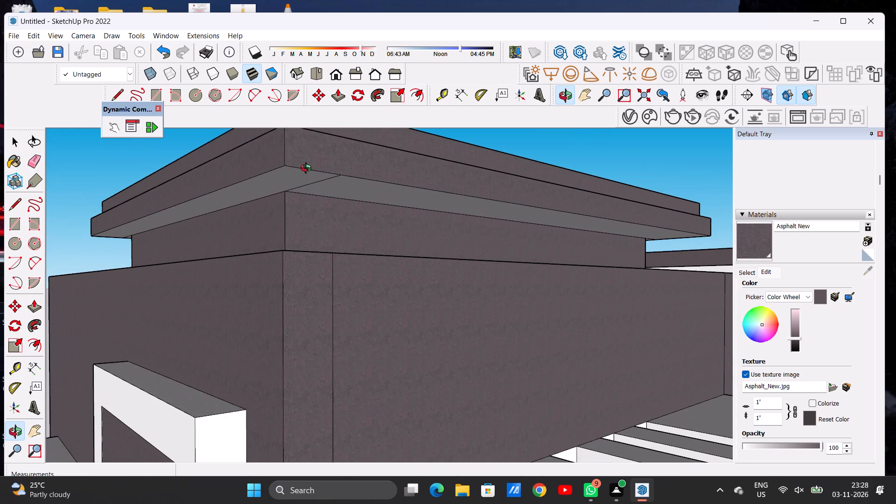
left_click(750, 240)
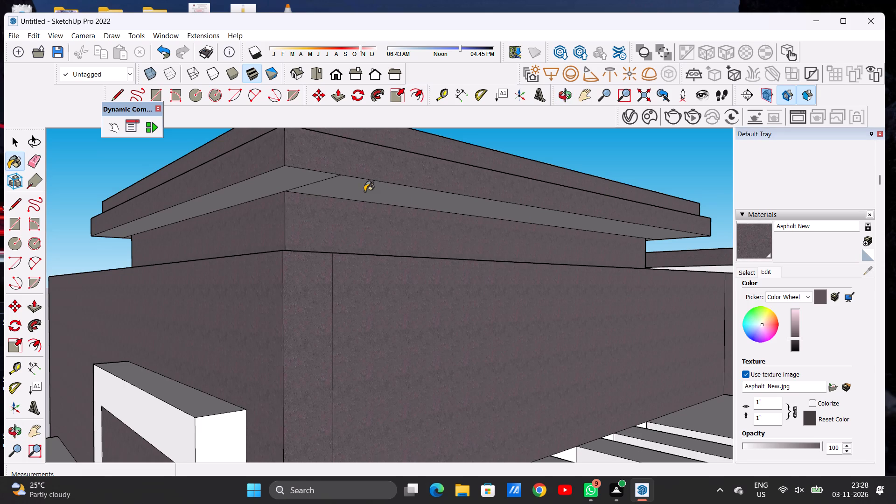
left_click(364, 191)
left_click(286, 182)
Paint the narrow white ledge between the roof cap's two stepped slabs with Asphalt New.
key("o")
left_click_drag(335, 166, 335, 172)
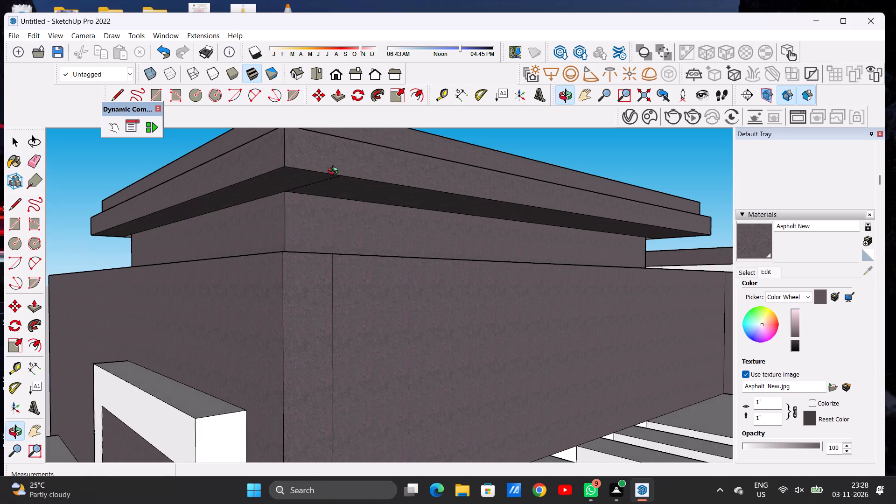
left_click_drag(335, 172, 274, 280)
scroll(258, 261, "down", 10)
left_click_drag(245, 219, 263, 290)
scroll(279, 314, "down", 1)
scroll(279, 315, "up", 2)
scroll(280, 316, "down", 1)
scroll(280, 316, "up", 2)
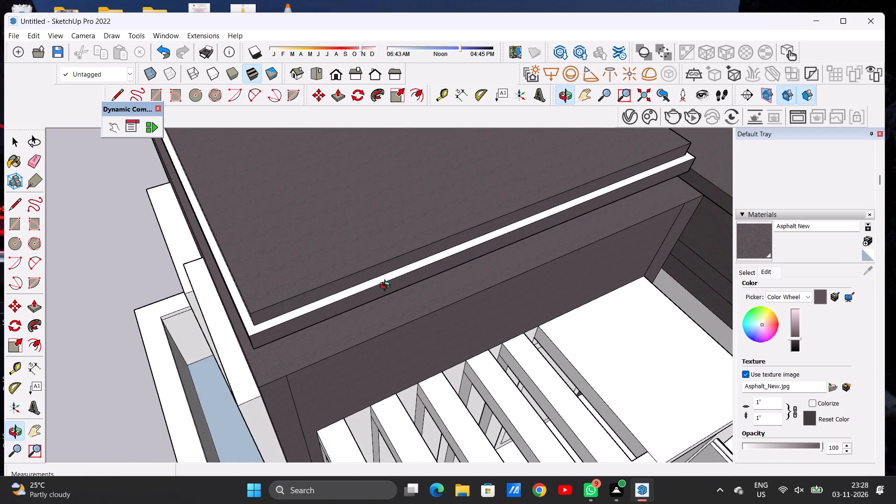
left_click(755, 236)
scroll(273, 305, "up", 8)
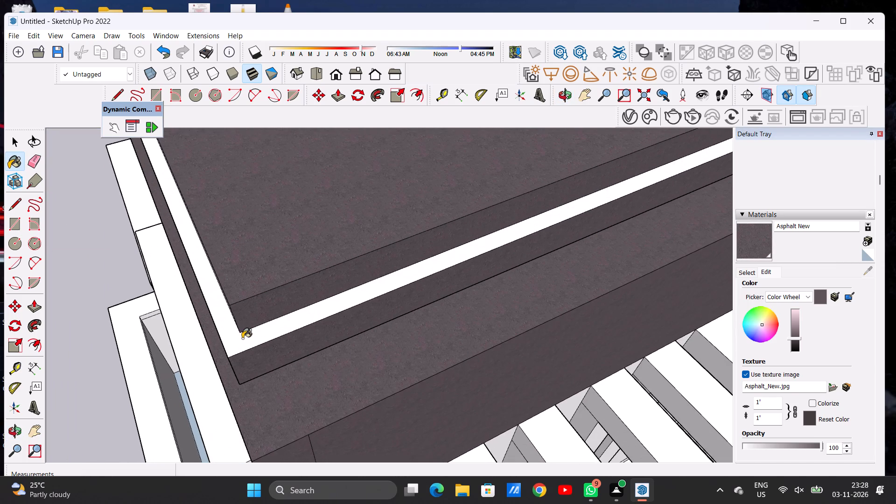
left_click(234, 339)
Paint the three stepped rear faces of the roof cap, from base to top slab, with Asphalt New.
key("o")
scroll(244, 344, "down", 7)
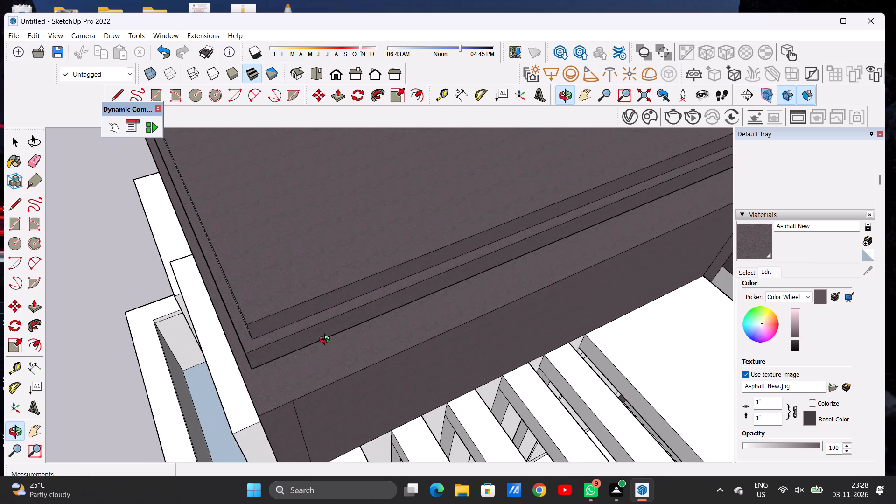
scroll(327, 341, "down", 15)
left_click_drag(286, 311, 507, 263)
left_click_drag(344, 274, 573, 215)
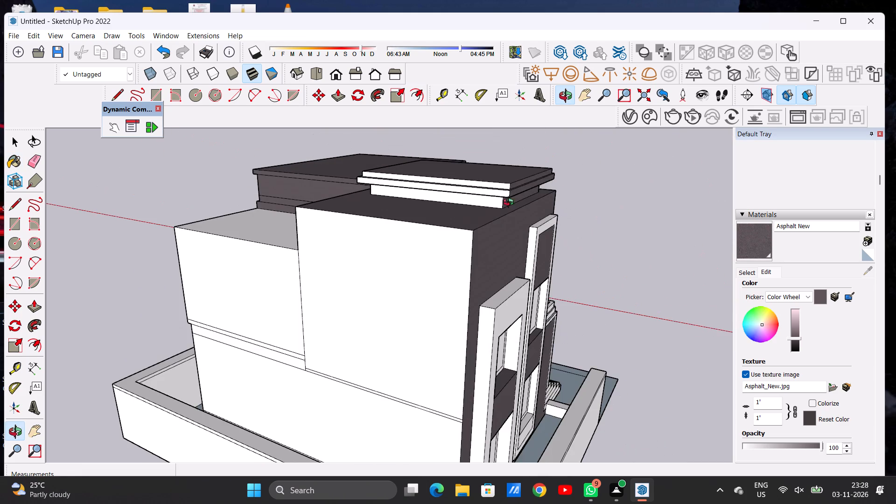
scroll(553, 174, "up", 6)
scroll(420, 205, "up", 5)
left_click_drag(469, 251, 485, 224)
scroll(422, 291, "down", 6)
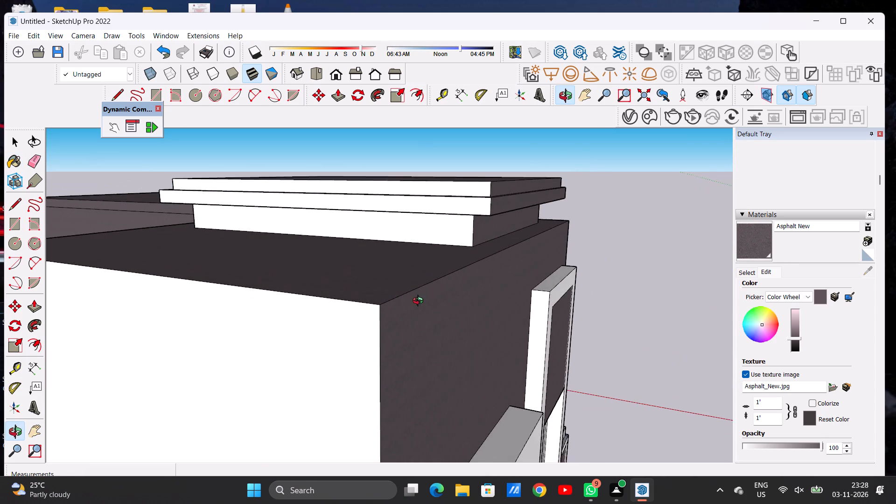
scroll(420, 302, "down", 4)
scroll(468, 236, "up", 10)
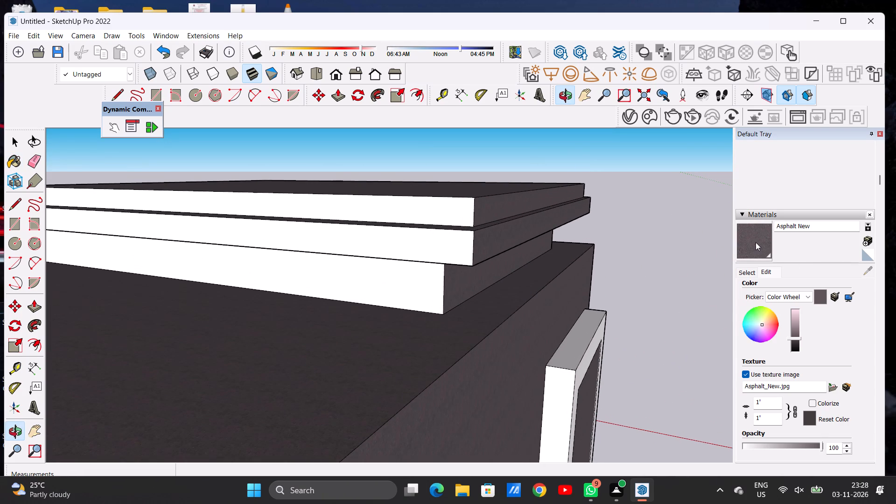
left_click(756, 242)
left_click(407, 280)
left_click(420, 251)
left_click(424, 215)
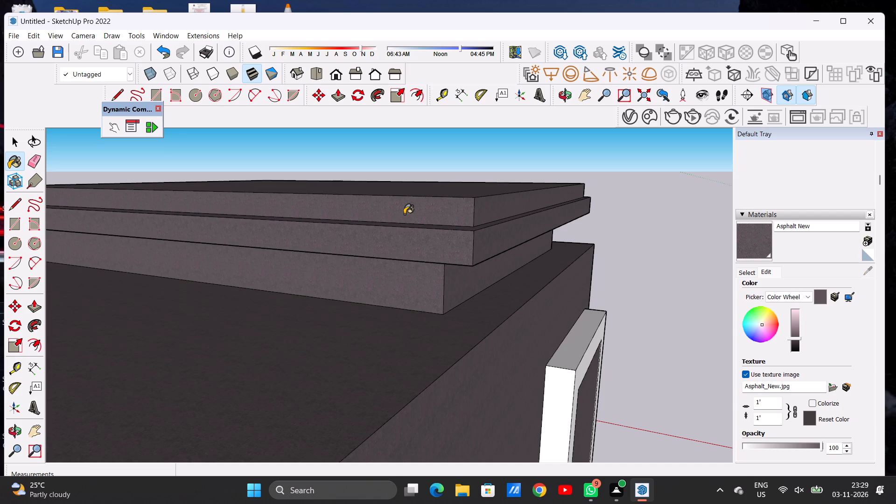
Apply Asphalt New to the underside of the roof cap's overhang on the tower's rear side.
scroll(344, 269, "down", 7)
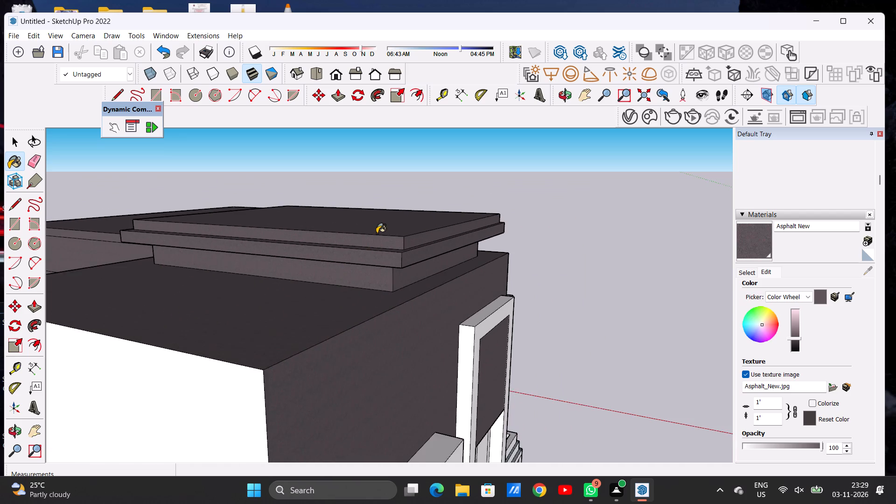
scroll(377, 233, "down", 6)
scroll(366, 237, "up", 4)
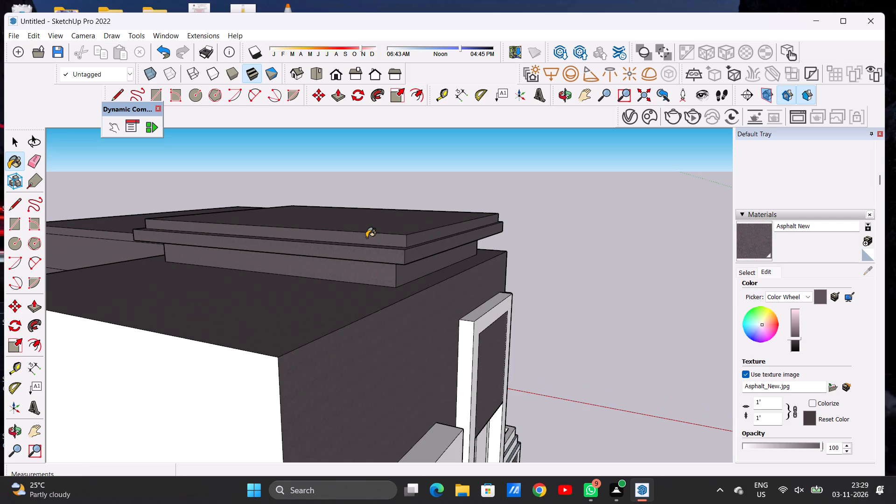
key("o")
scroll(325, 242, "down", 6)
left_click_drag(273, 247, 365, 251)
left_click_drag(312, 259, 372, 250)
scroll(415, 236, "up", 4)
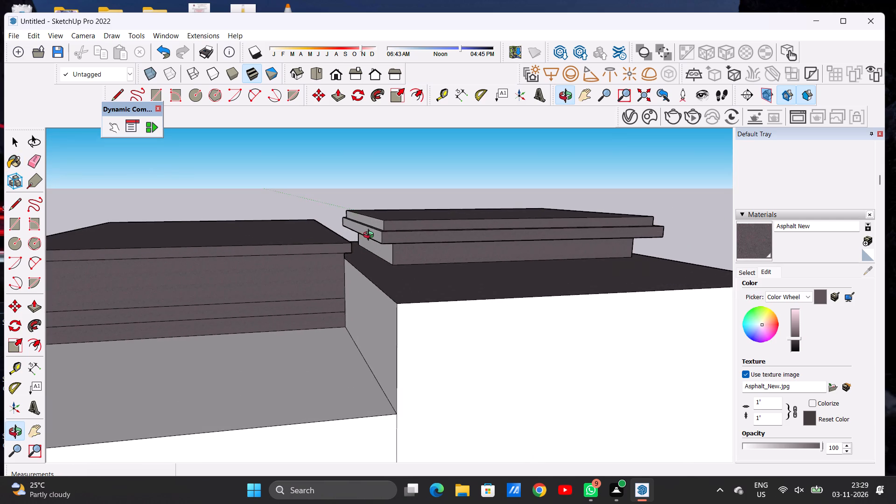
left_click_drag(372, 237, 467, 203)
left_click_drag(467, 202, 328, 308)
scroll(321, 307, "down", 7)
scroll(330, 330, "up", 4)
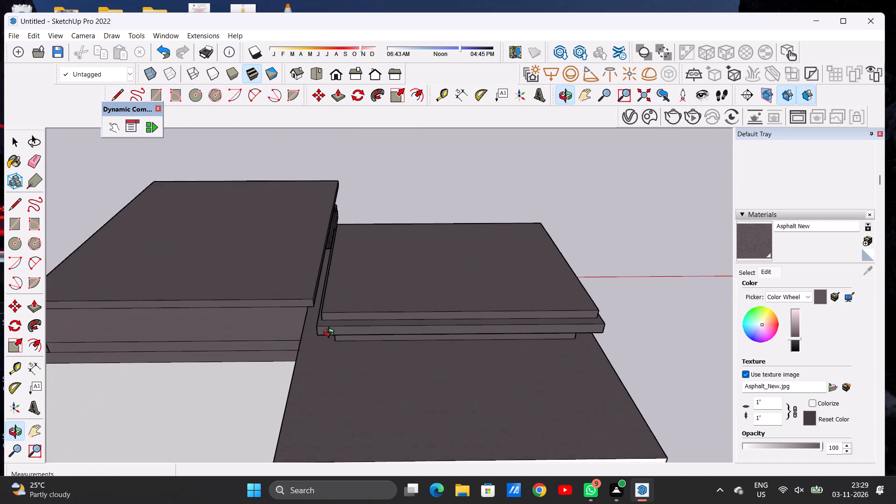
scroll(331, 334, "up", 2)
left_click_drag(343, 337, 438, 273)
scroll(470, 207, "up", 6)
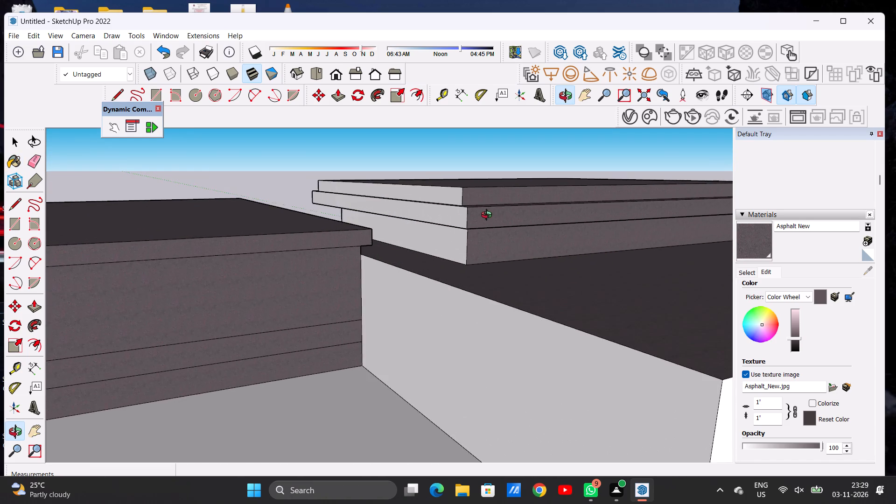
scroll(489, 216, "up", 6)
left_click_drag(516, 258, 475, 270)
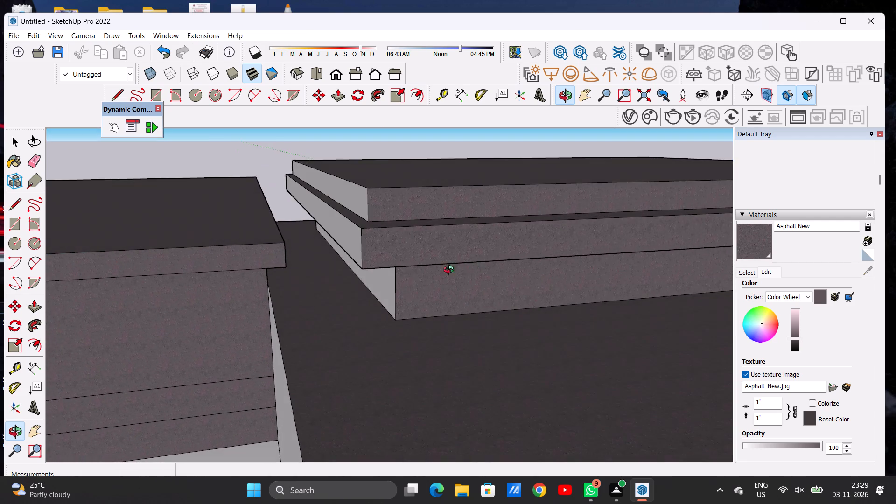
scroll(368, 294, "down", 11)
scroll(465, 279, "up", 1)
scroll(465, 279, "down", 1)
scroll(465, 279, "up", 6)
scroll(425, 276, "up", 4)
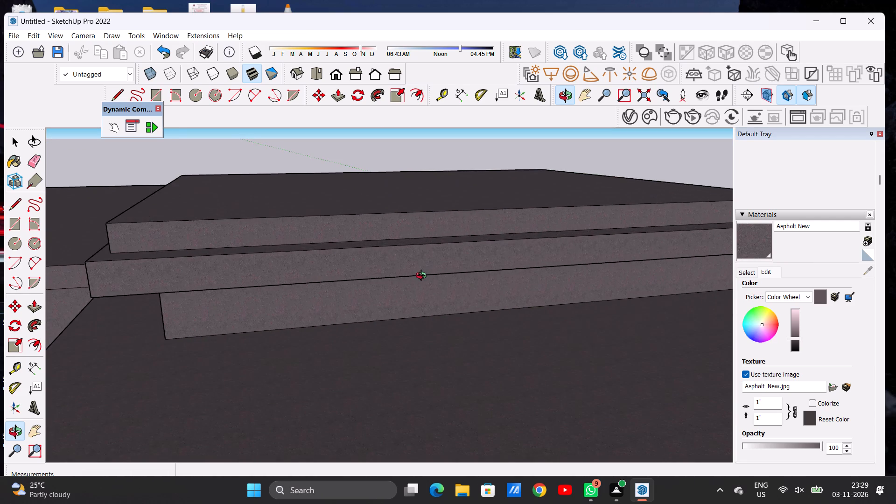
left_click_drag(406, 289, 541, 244)
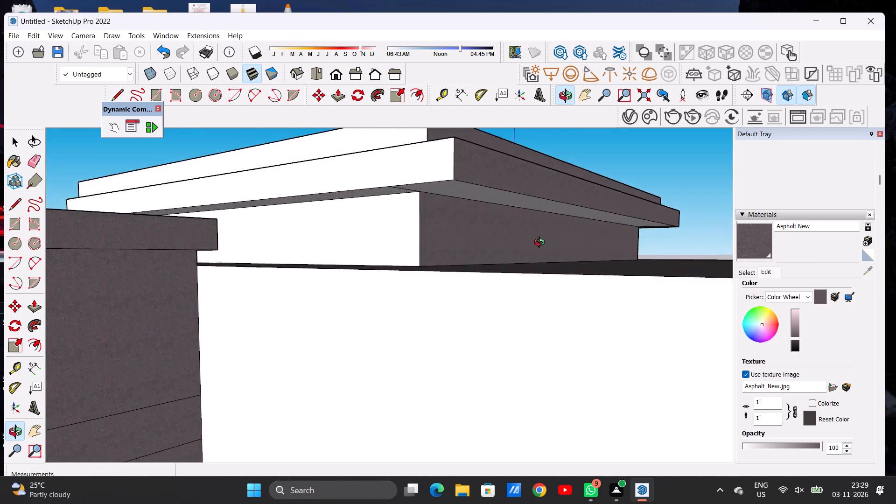
left_click_drag(541, 244, 550, 256)
left_click_drag(550, 256, 547, 236)
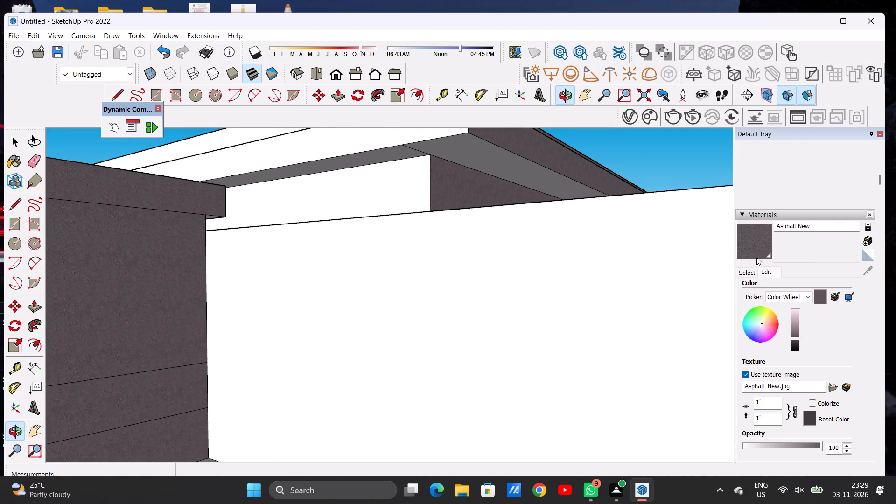
left_click(751, 242)
left_click(475, 158)
scroll(463, 232, "down", 3)
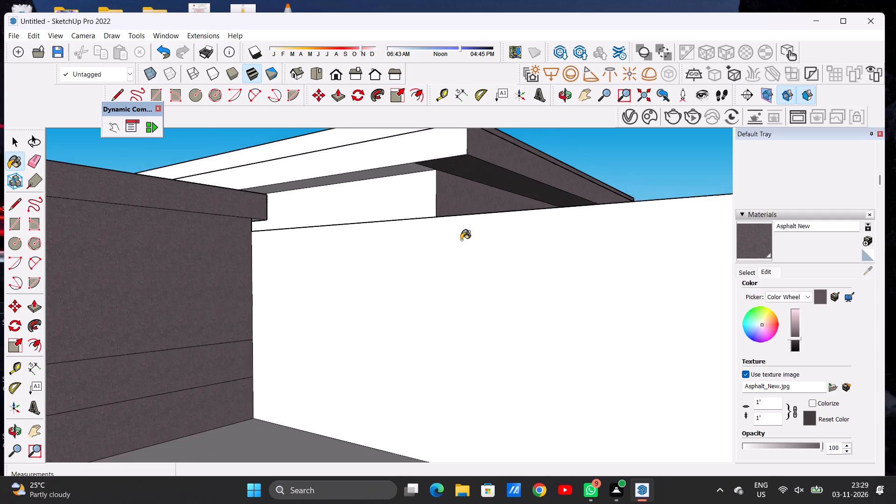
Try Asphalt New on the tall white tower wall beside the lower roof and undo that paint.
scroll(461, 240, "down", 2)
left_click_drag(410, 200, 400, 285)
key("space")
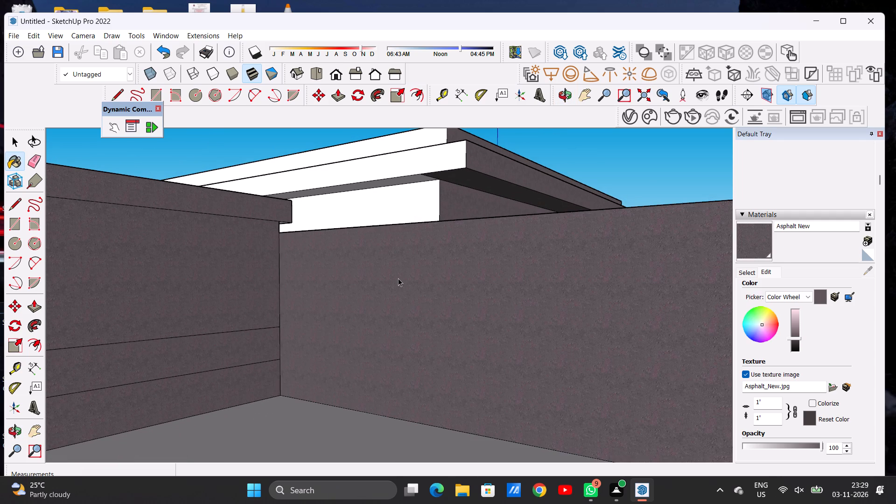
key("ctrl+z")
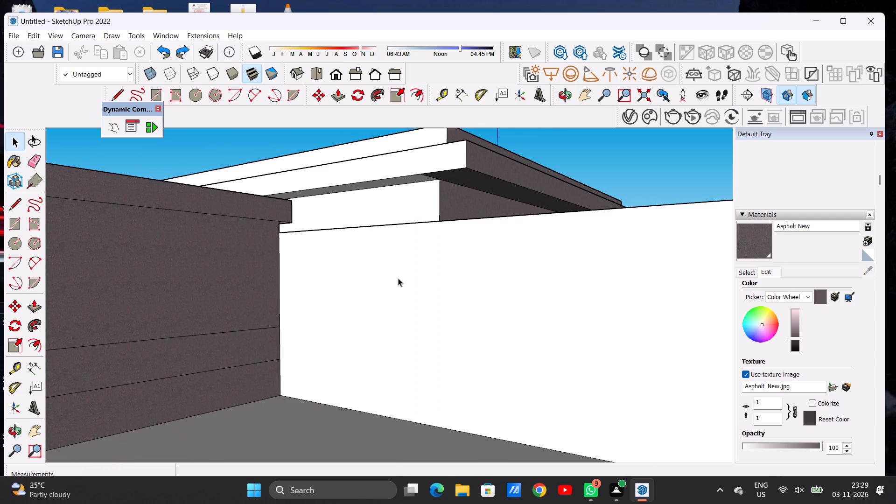
Paint the three white stepped faces of the roof cap, on the side facing the neighbouring roof, with Asphalt New.
key("o")
left_click_drag(398, 278, 364, 368)
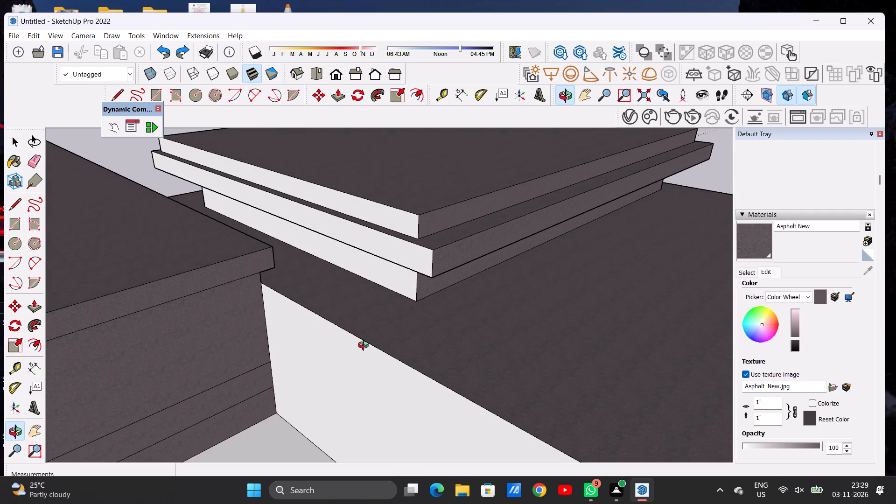
scroll(428, 276, "up", 2)
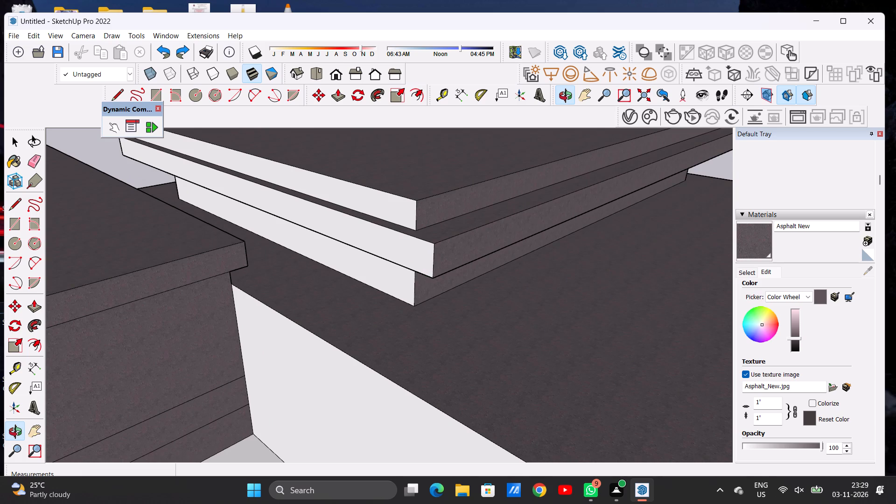
left_click(748, 242)
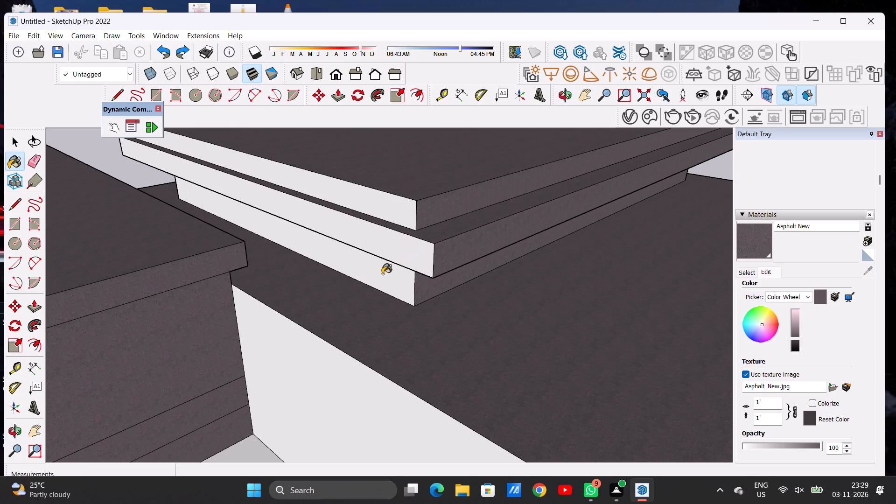
left_click(382, 274)
left_click(397, 244)
left_click(383, 202)
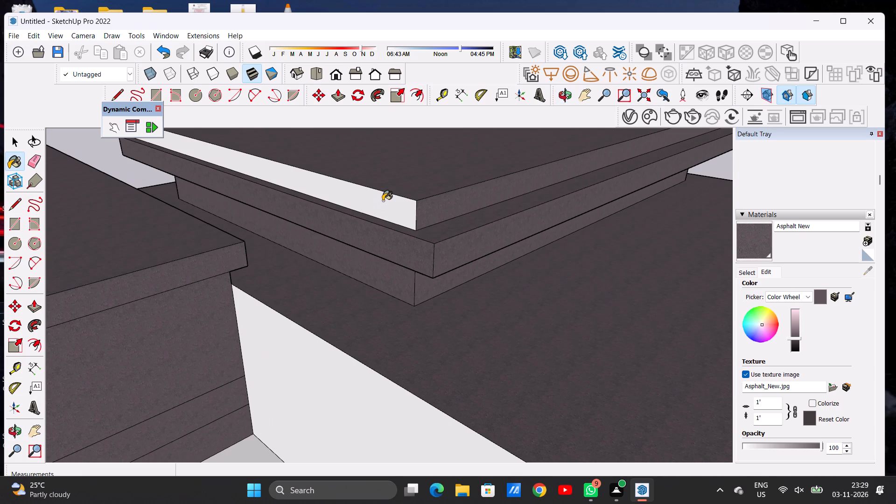
Examine the whole house from the roof, window side and front to check which exterior faces still need material.
key("o")
left_click_drag(377, 282, 403, 192)
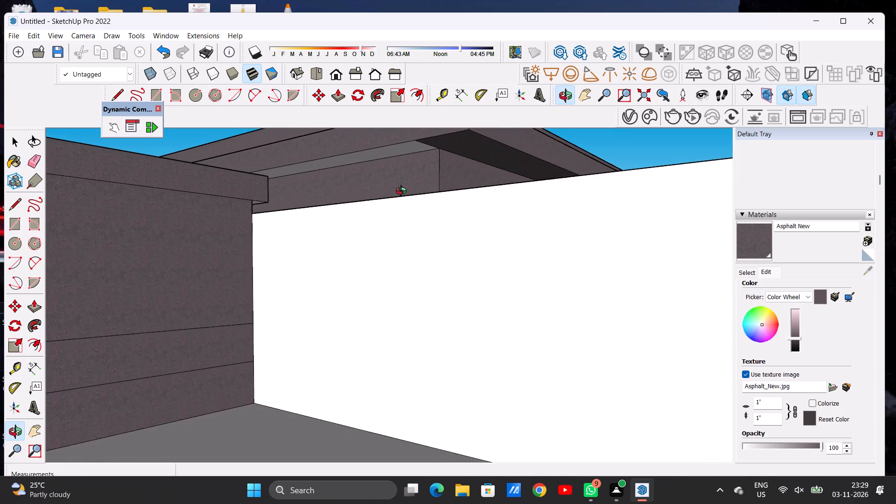
left_click_drag(403, 192, 230, 325)
left_click_drag(412, 247, 360, 247)
scroll(316, 252, "down", 8)
scroll(316, 252, "up", 1)
scroll(312, 249, "down", 1)
scroll(312, 250, "up", 1)
scroll(311, 250, "down", 7)
scroll(295, 247, "up", 2)
scroll(299, 247, "down", 4)
left_click_drag(394, 246, 111, 196)
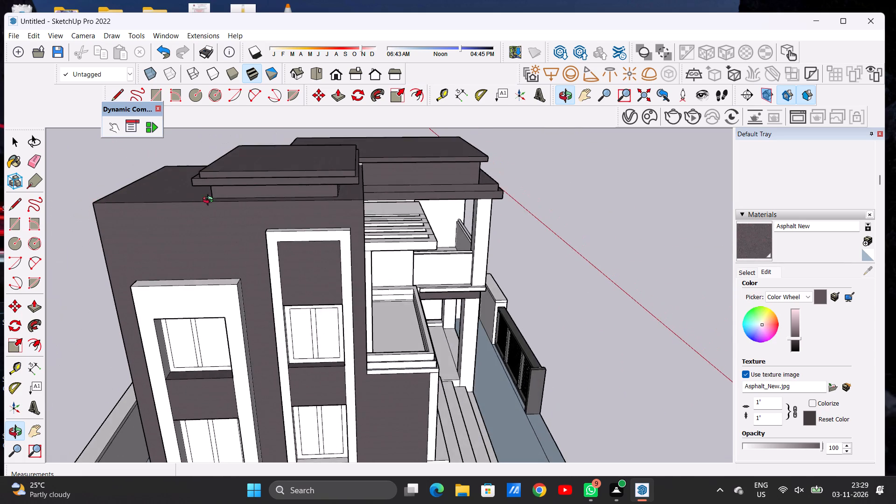
scroll(231, 226, "down", 7)
left_click_drag(290, 273, 293, 224)
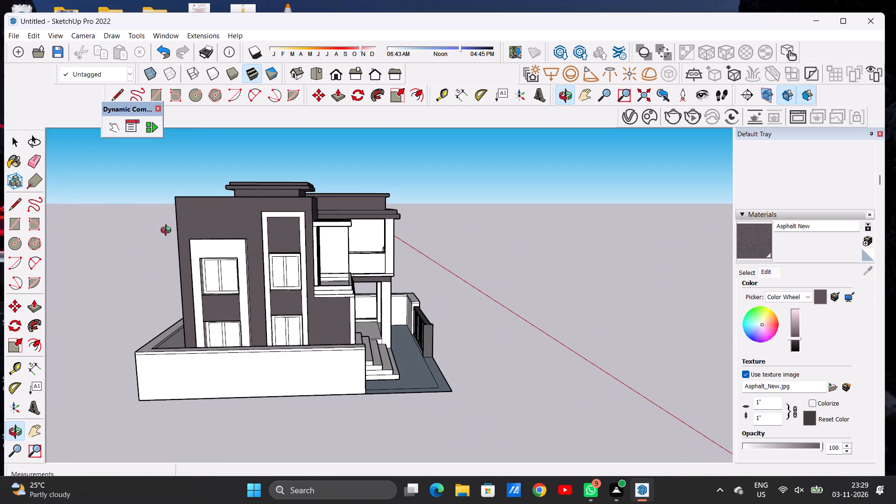
left_click_drag(168, 231, 361, 229)
left_click_drag(361, 229, 167, 215)
left_click_drag(306, 247, 298, 274)
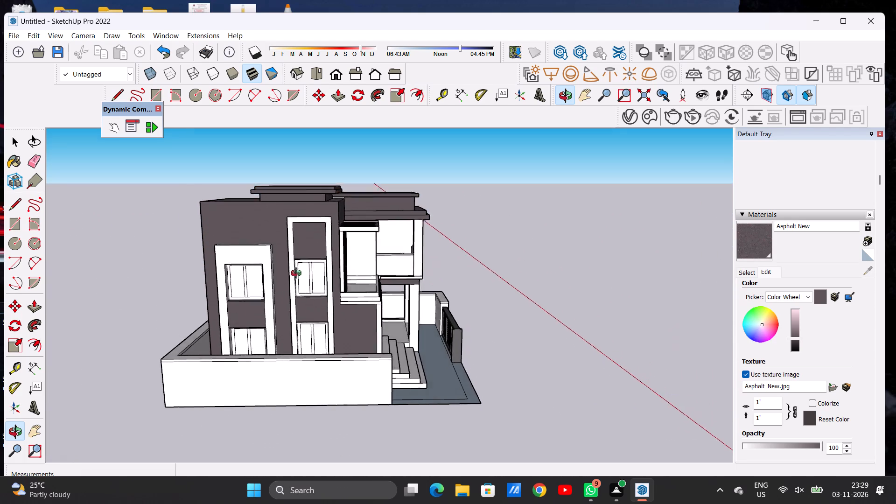
left_click_drag(298, 274, 302, 276)
scroll(245, 275, "down", 9)
left_click_drag(315, 278, 100, 256)
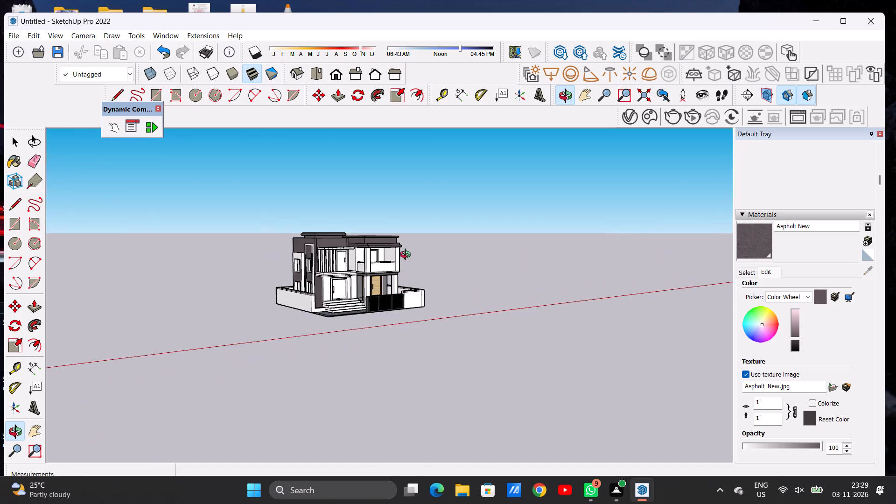
scroll(409, 253, "up", 1)
scroll(406, 253, "down", 1)
scroll(391, 253, "up", 5)
scroll(333, 255, "up", 5)
scroll(333, 255, "down", 1)
scroll(333, 255, "up", 2)
left_click_drag(396, 256, 271, 256)
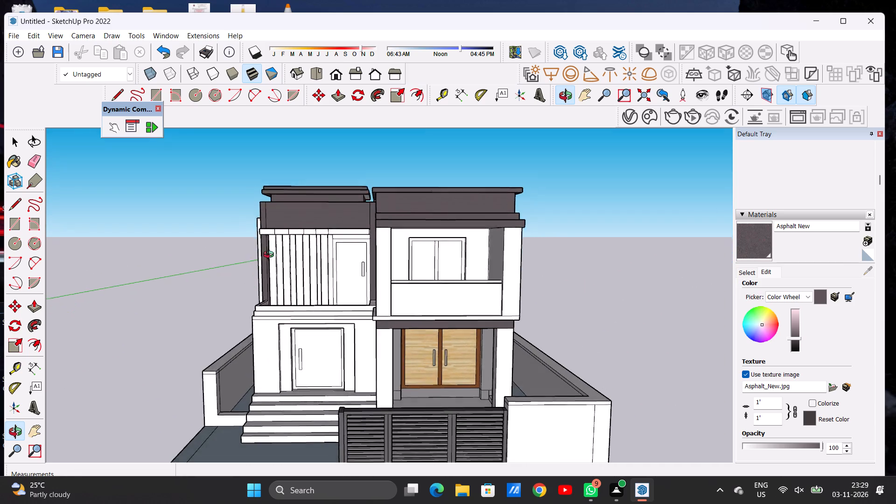
left_click_drag(271, 256, 284, 266)
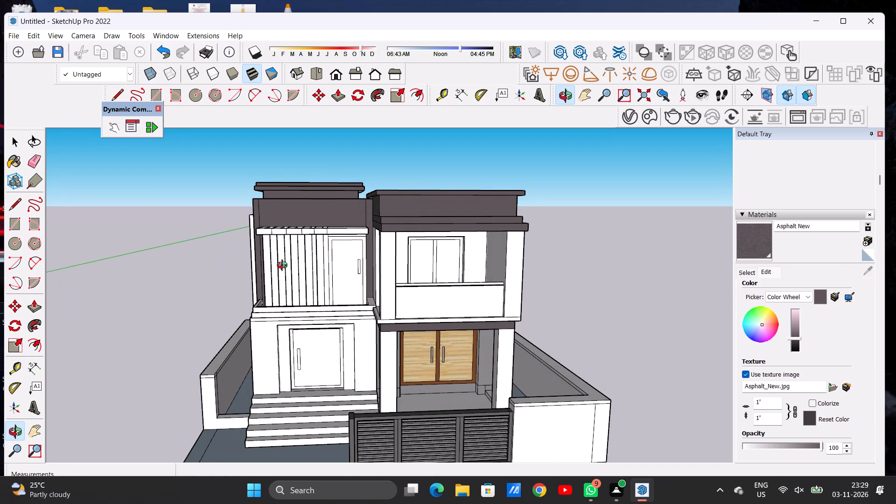
scroll(286, 320, "up", 4)
scroll(286, 320, "down", 1)
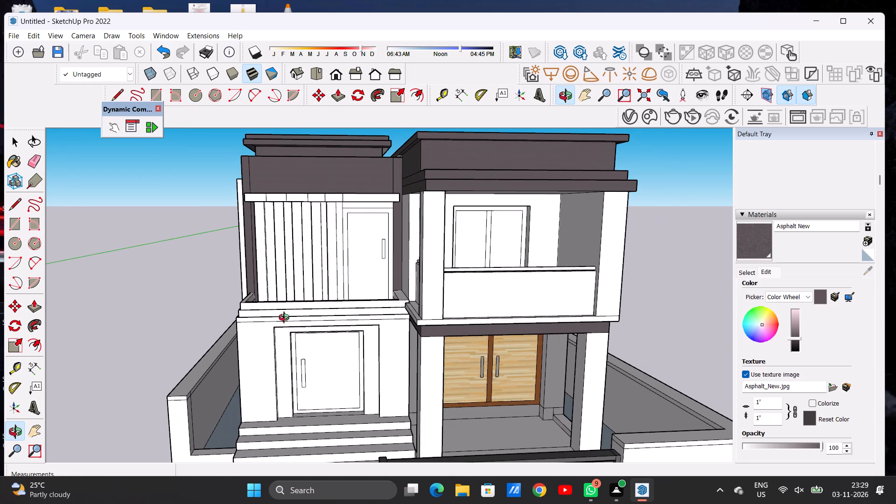
scroll(282, 308, "down", 5)
left_click(295, 315)
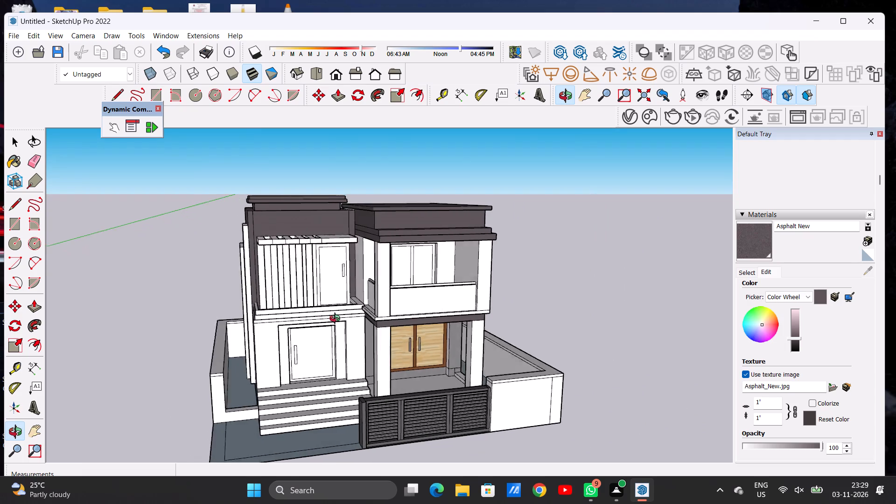
scroll(272, 309, "up", 2)
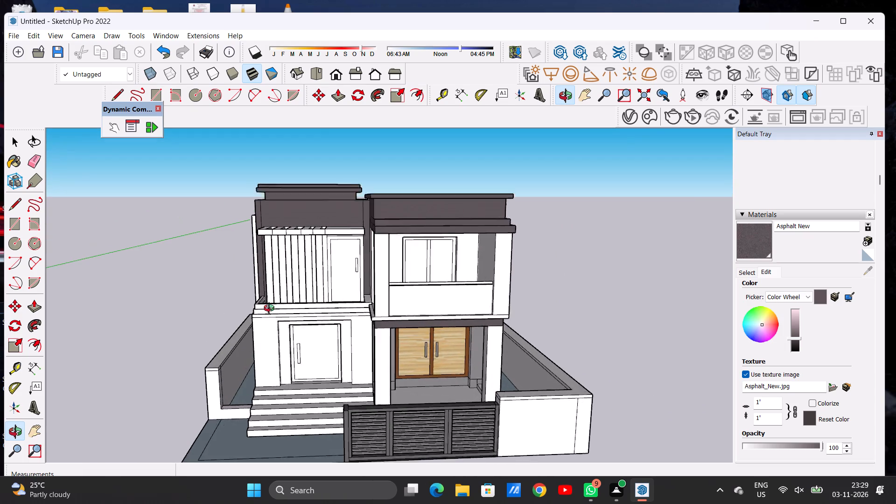
scroll(271, 309, "up", 3)
scroll(273, 308, "down", 1)
scroll(273, 308, "up", 2)
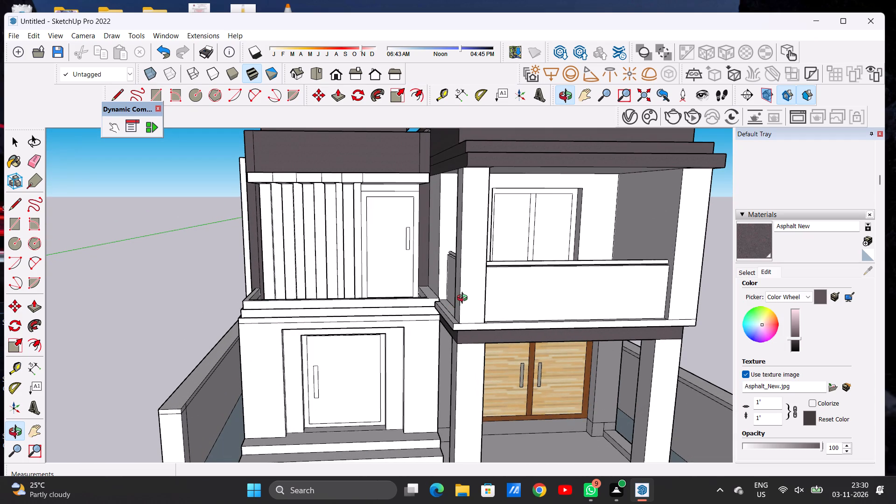
scroll(392, 300, "down", 5)
scroll(512, 323, "down", 1)
scroll(507, 322, "up", 1)
scroll(507, 322, "down", 1)
scroll(507, 322, "up", 4)
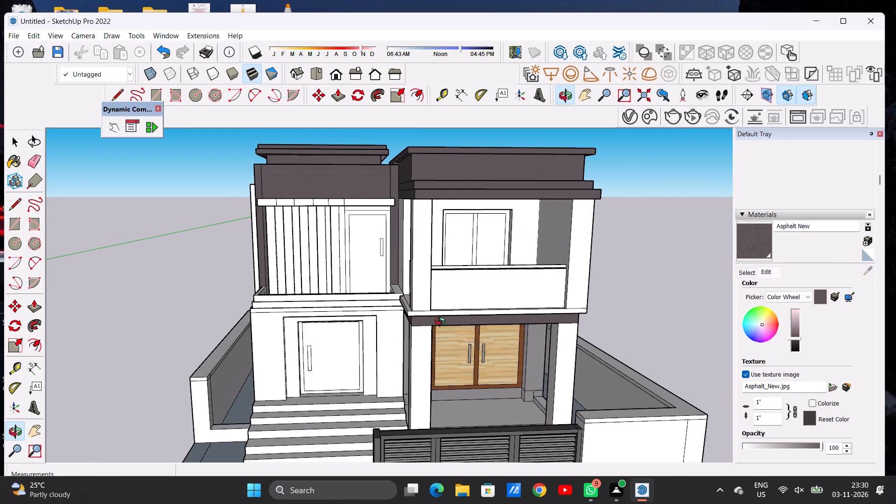
Paint the balcony floor slab's white front edge and its small exposed ledge beside the column with Asphalt New.
scroll(442, 322, "up", 9)
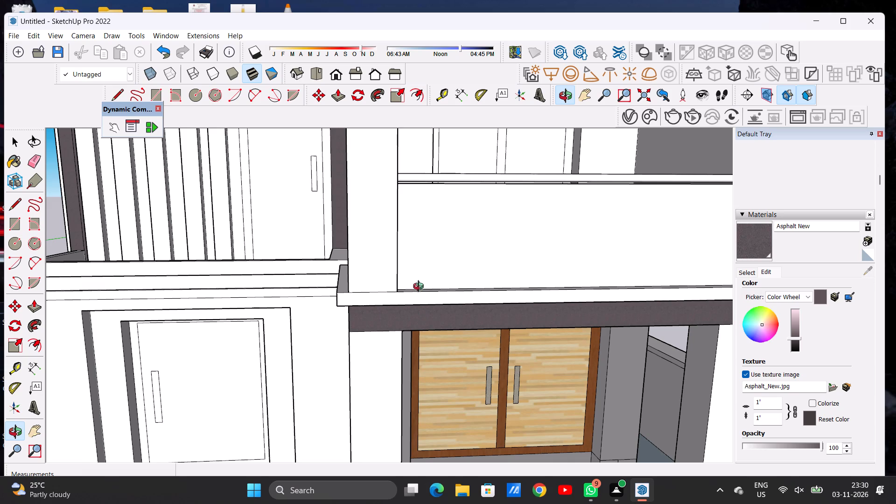
left_click(751, 247)
scroll(361, 294, "up", 7)
left_click(357, 301)
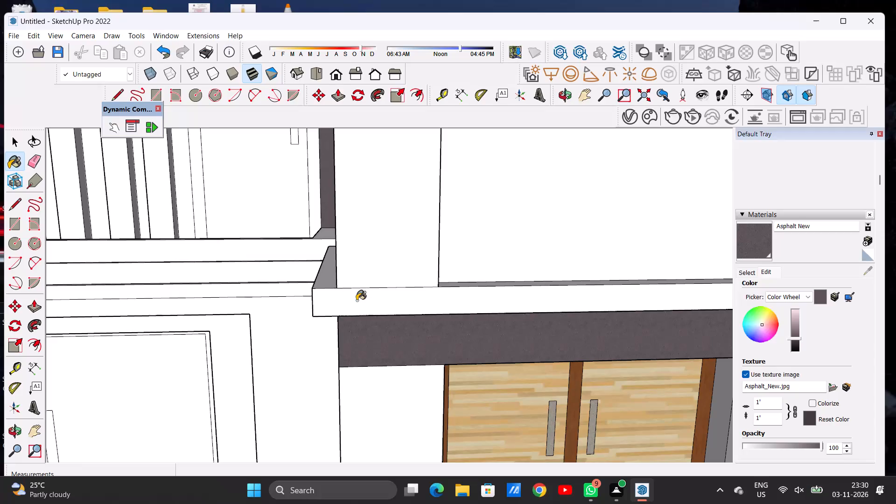
left_click(326, 281)
scroll(304, 295, "down", 12)
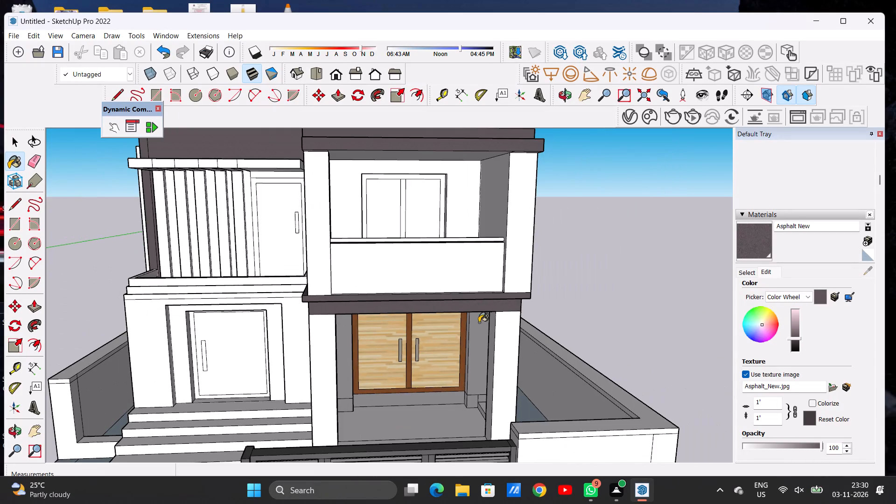
Paint the narrow slab ledge at the base of the front balcony's parapet with Asphalt New.
scroll(487, 308, "up", 11)
scroll(528, 275, "up", 14)
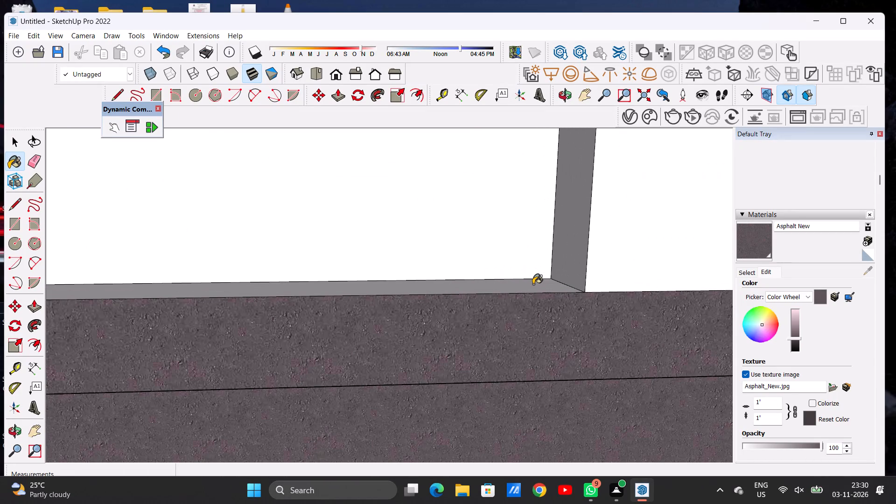
left_click(533, 284)
scroll(484, 313, "down", 20)
scroll(484, 313, "down", 5)
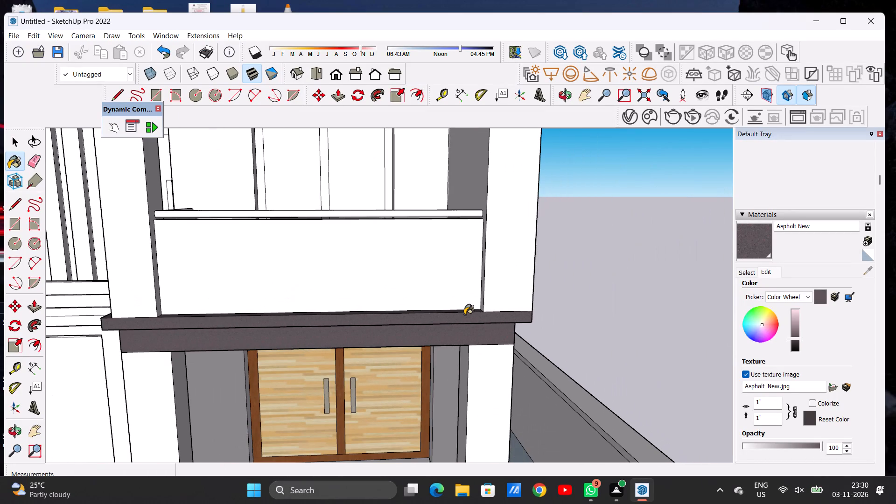
key("o")
scroll(454, 320, "down", 7)
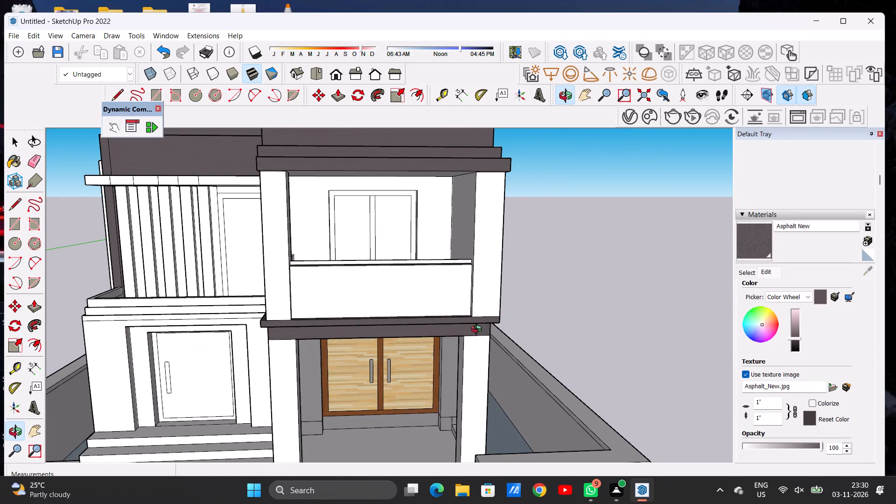
Paint the front balcony slab's upper edge on the outer side wall of the house with Asphalt New.
left_click_drag(433, 328, 292, 313)
scroll(401, 321, "up", 4)
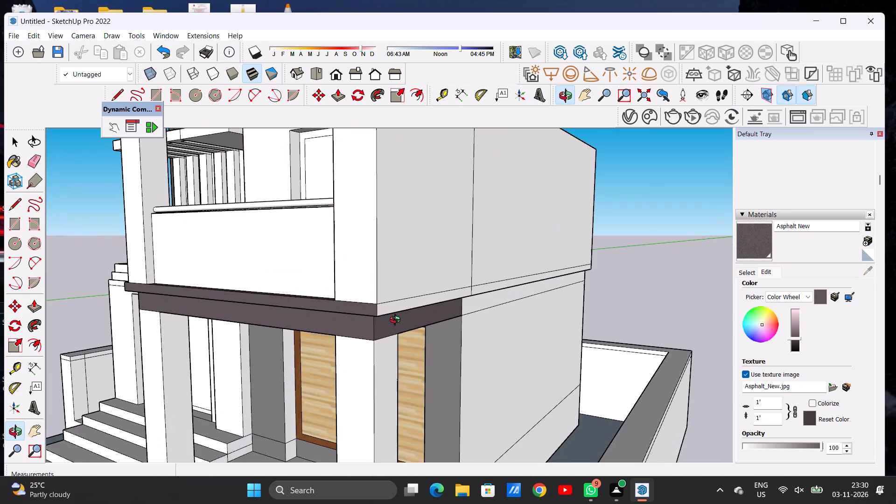
scroll(397, 321, "up", 2)
scroll(396, 321, "down", 1)
left_click(746, 237)
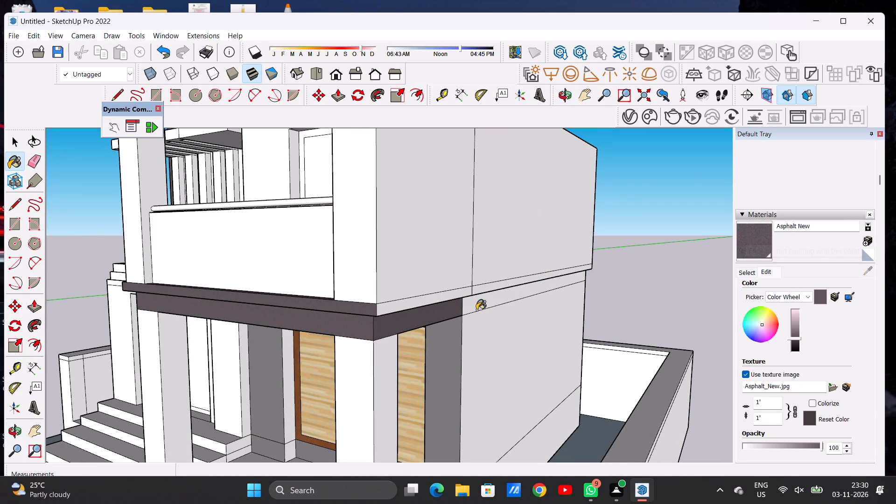
left_click(387, 309)
key("space")
Paint the grey underside strips of the balcony slab's overhang, along the front and the outer side, with Asphalt New.
type("O")
scroll(386, 315, "down", 5)
left_click_drag(386, 356, 430, 301)
scroll(434, 253, "up", 7)
scroll(432, 252, "down", 1)
scroll(432, 252, "up", 6)
left_click_drag(432, 251, 441, 222)
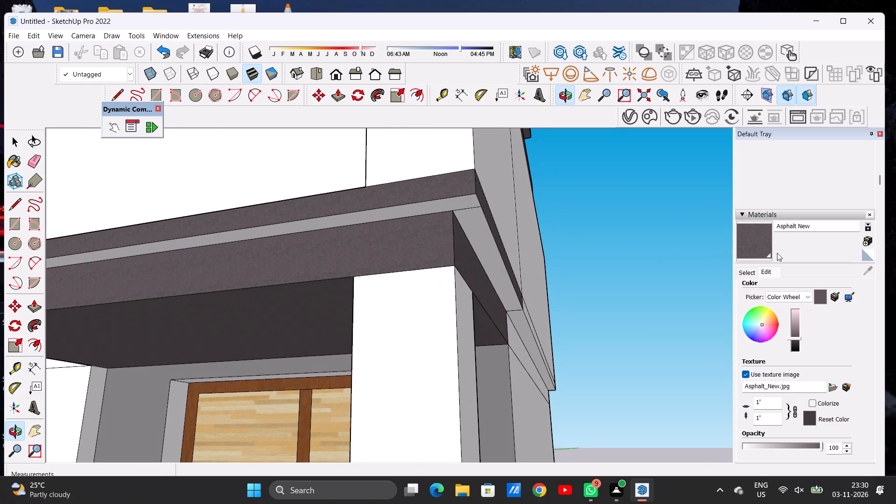
left_click(757, 247)
scroll(454, 229, "up", 6)
left_click(459, 197)
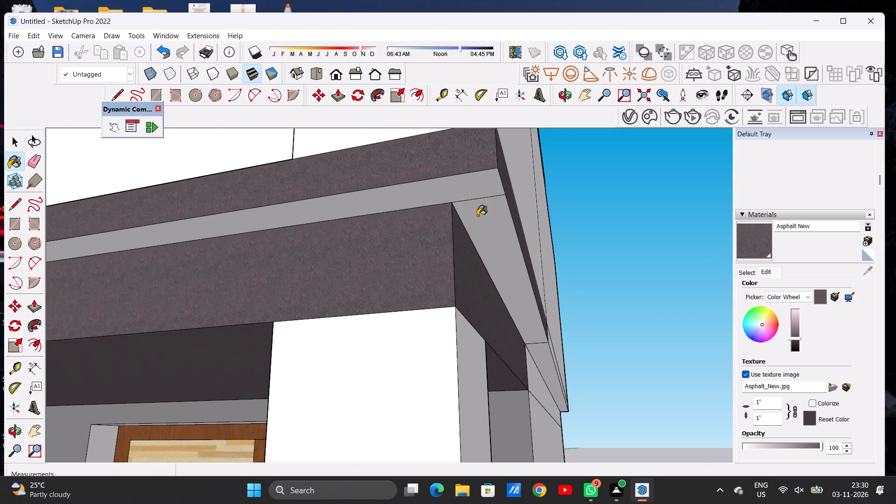
left_click(478, 217)
key("space")
Paint the balcony slab's white upper edge on the side facing the entrance steps with Asphalt New.
type("O")
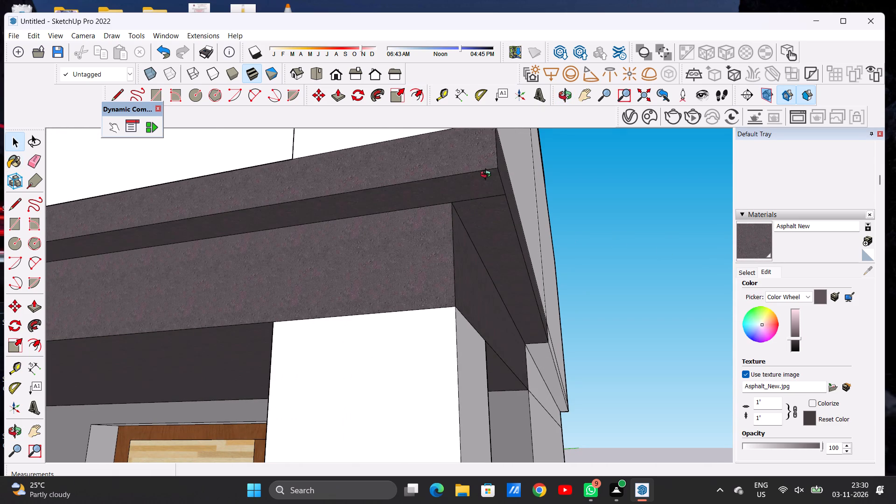
scroll(456, 199, "down", 12)
scroll(454, 241, "up", 1)
scroll(453, 243, "down", 1)
left_click_drag(392, 254, 501, 349)
left_click_drag(385, 350, 465, 335)
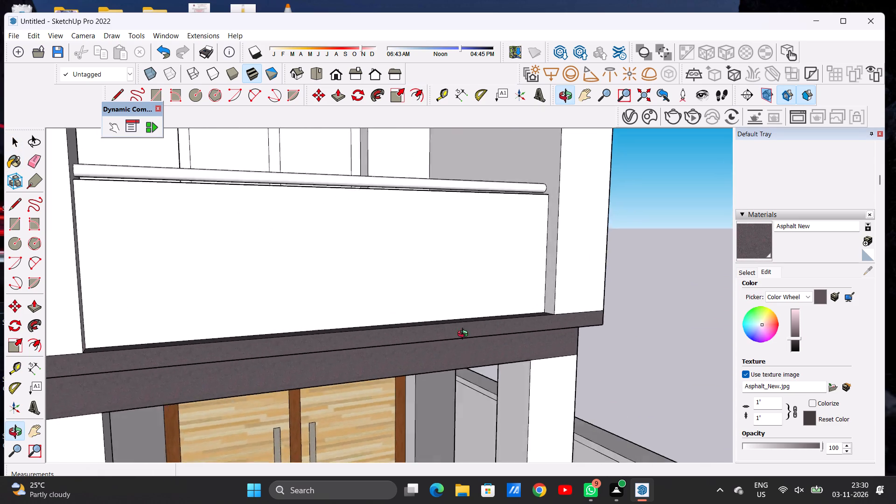
left_click_drag(465, 335, 497, 328)
scroll(408, 301, "down", 6)
left_click_drag(266, 327, 305, 364)
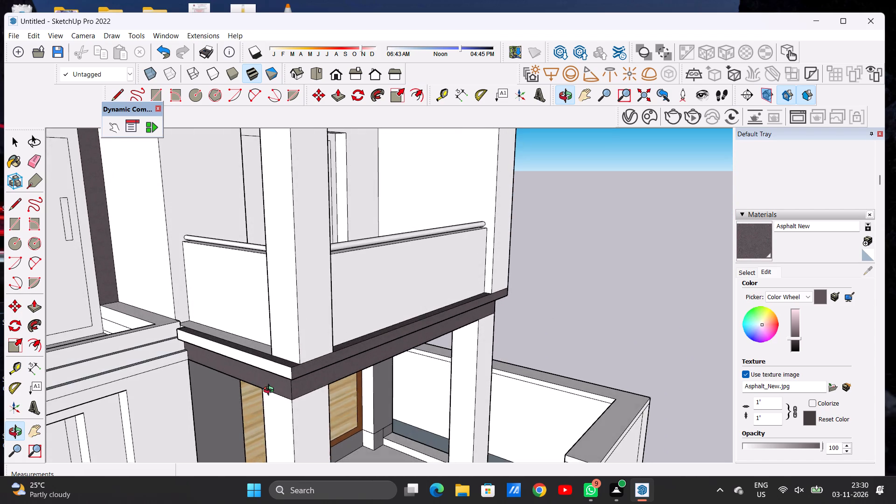
scroll(271, 391, "up", 14)
left_click(751, 239)
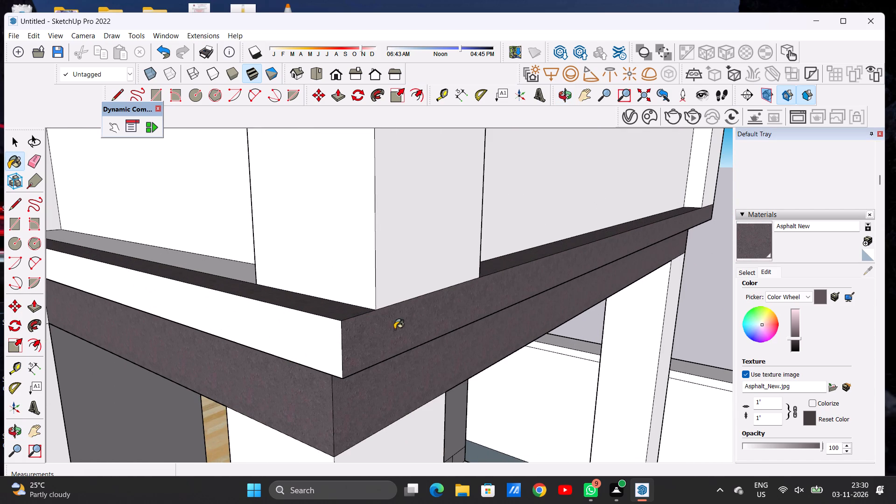
left_click(305, 343)
key("space")
Paint the underside strip of the slab's overhang on the side facing the entrance steps with Asphalt New.
type("O")
scroll(396, 362, "down", 4)
scroll(398, 363, "up", 2)
scroll(398, 363, "down", 2)
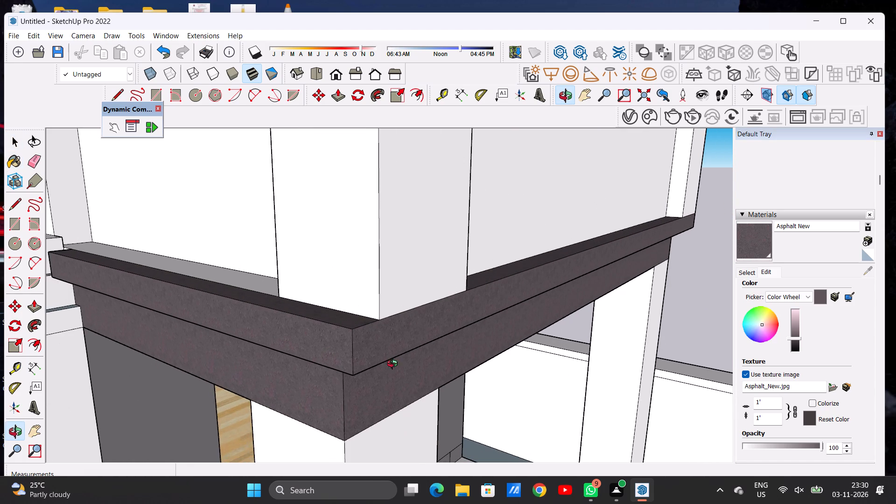
left_click_drag(325, 370, 340, 258)
scroll(365, 220, "up", 3)
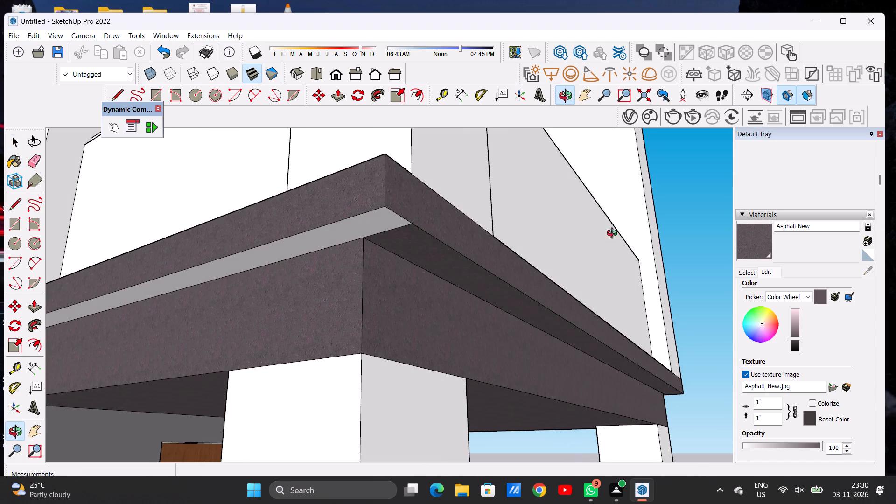
left_click(754, 239)
left_click(377, 223)
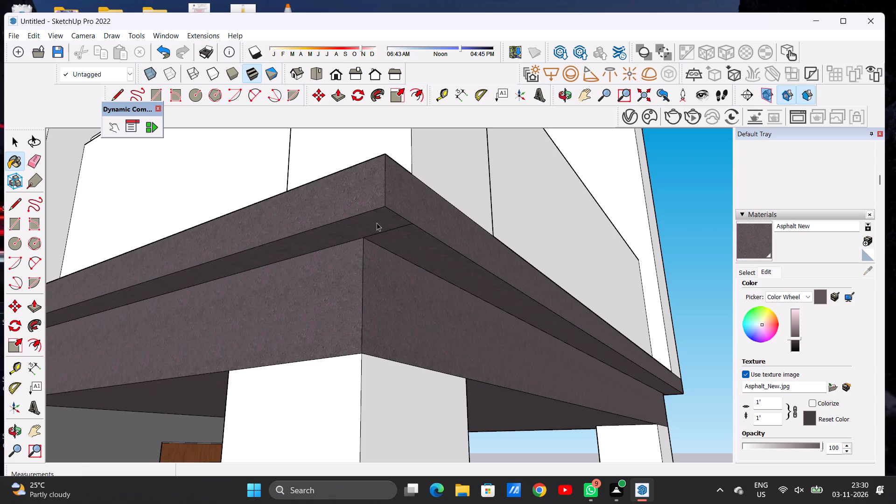
key("space")
Examine the whole house from the front, porch and corner views to check which faces still need material.
key("o")
scroll(427, 280, "down", 1)
scroll(435, 284, "up", 1)
scroll(438, 285, "down", 14)
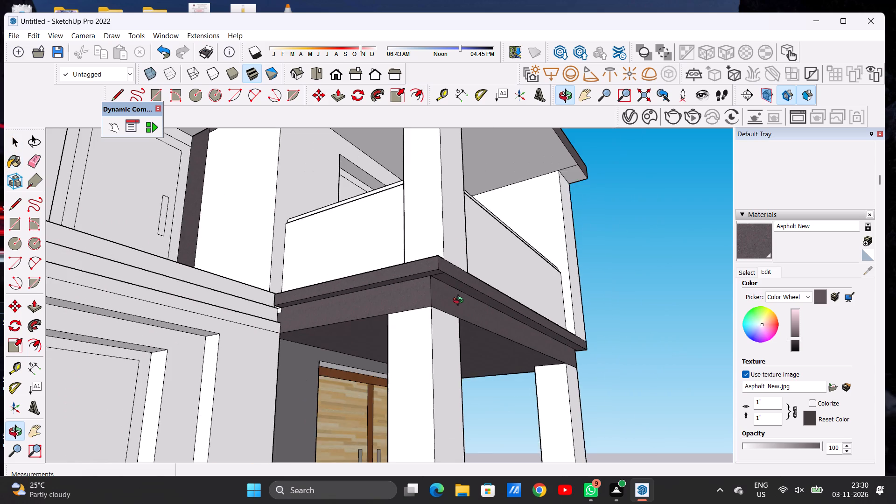
left_click_drag(461, 308, 257, 392)
scroll(243, 377, "down", 9)
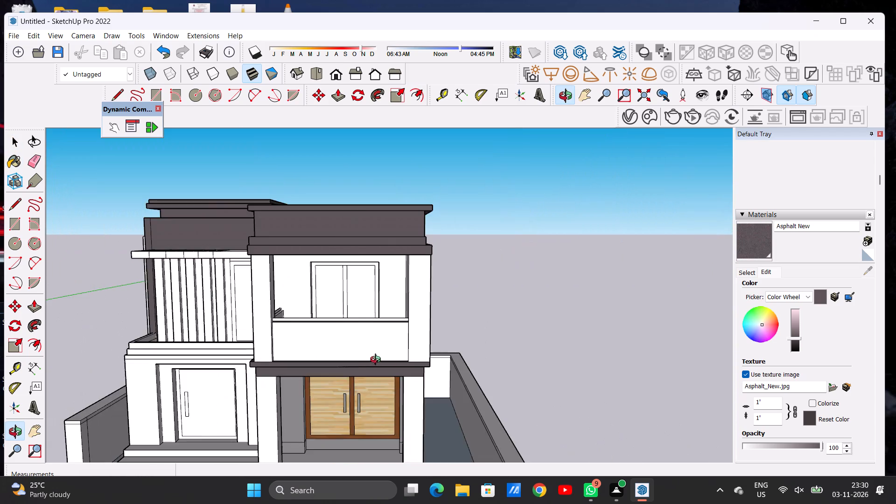
left_click_drag(398, 355, 395, 388)
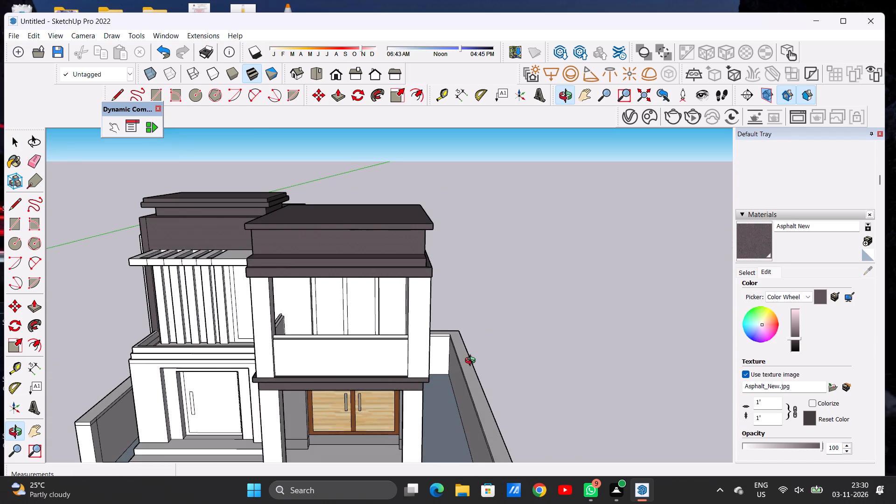
scroll(472, 362, "down", 5)
scroll(365, 406, "up", 3)
scroll(364, 410, "down", 1)
scroll(364, 410, "up", 1)
scroll(364, 410, "down", 1)
scroll(364, 410, "up", 8)
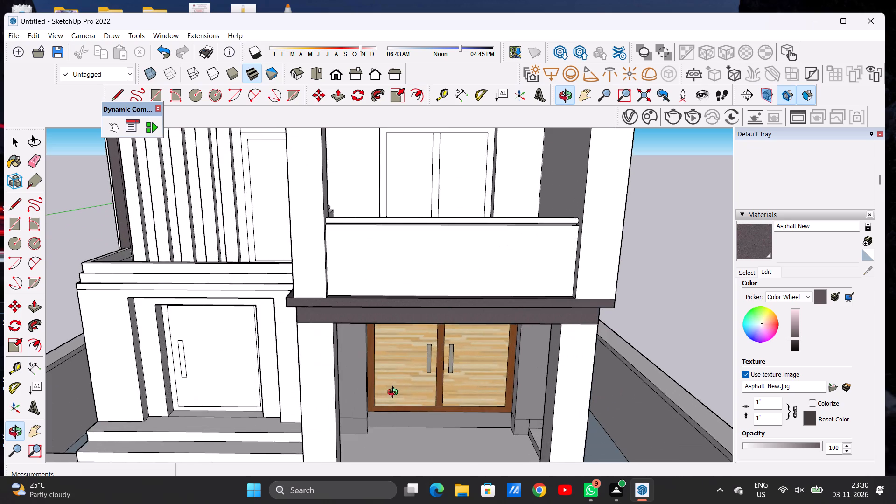
left_click_drag(411, 396, 310, 309)
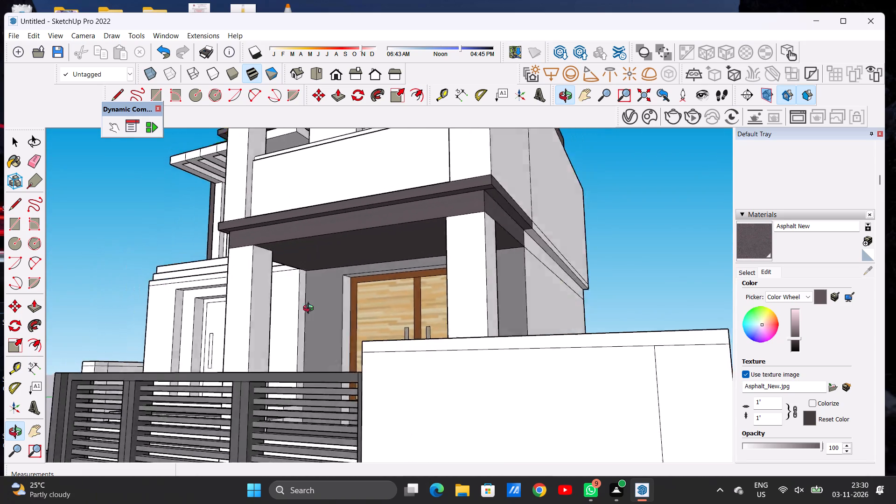
left_click_drag(310, 309, 392, 344)
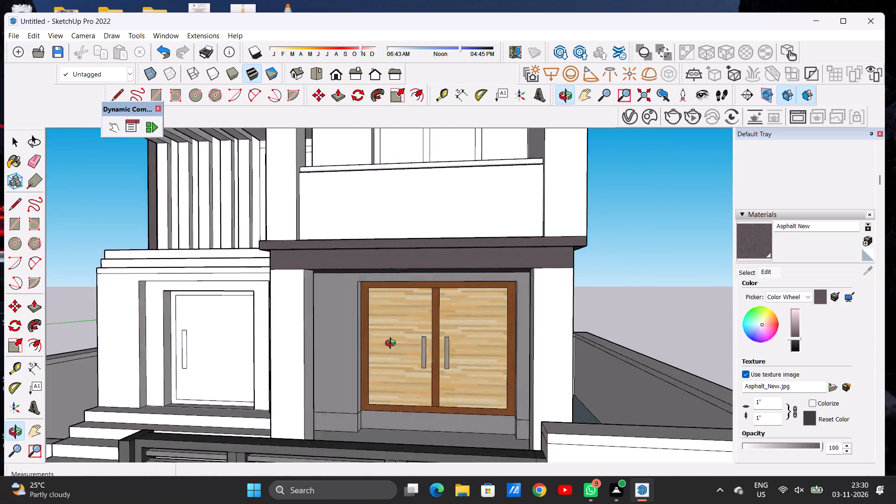
left_click_drag(392, 344, 436, 350)
scroll(389, 349, "down", 8)
left_click_drag(392, 350, 358, 371)
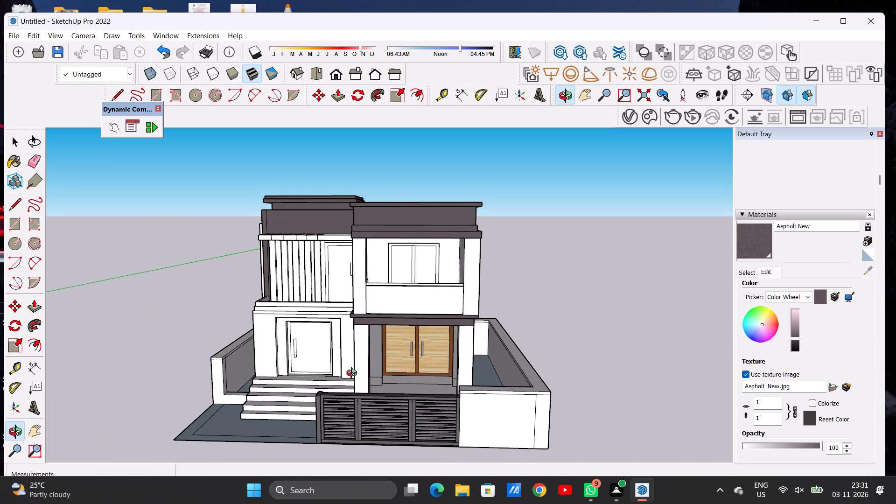
scroll(356, 371, "down", 4)
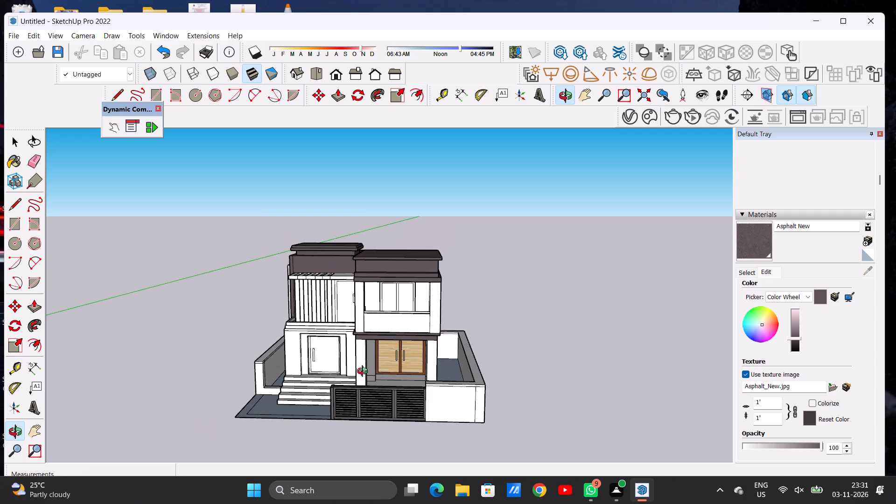
scroll(381, 371, "down", 2)
scroll(368, 327, "up", 4)
scroll(368, 327, "down", 1)
scroll(368, 327, "up", 8)
left_click_drag(362, 322, 470, 339)
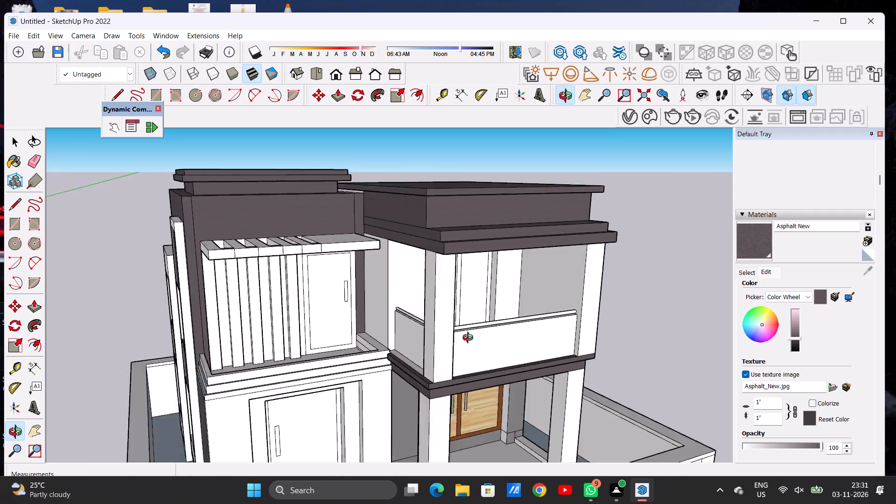
left_click_drag(470, 339, 503, 340)
left_click(494, 343)
left_click_drag(494, 343, 440, 349)
scroll(275, 362, "down", 7)
scroll(314, 362, "down", 4)
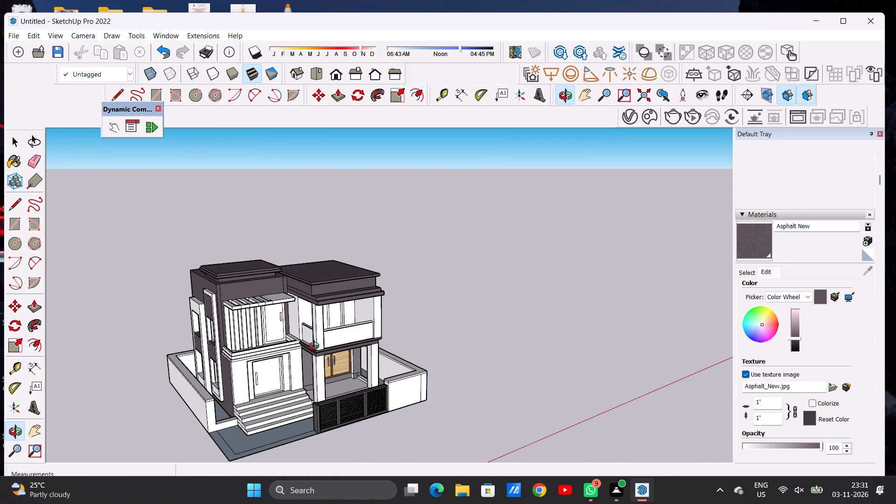
scroll(291, 304, "up", 2)
scroll(289, 410, "up", 5)
left_click_drag(280, 406, 171, 364)
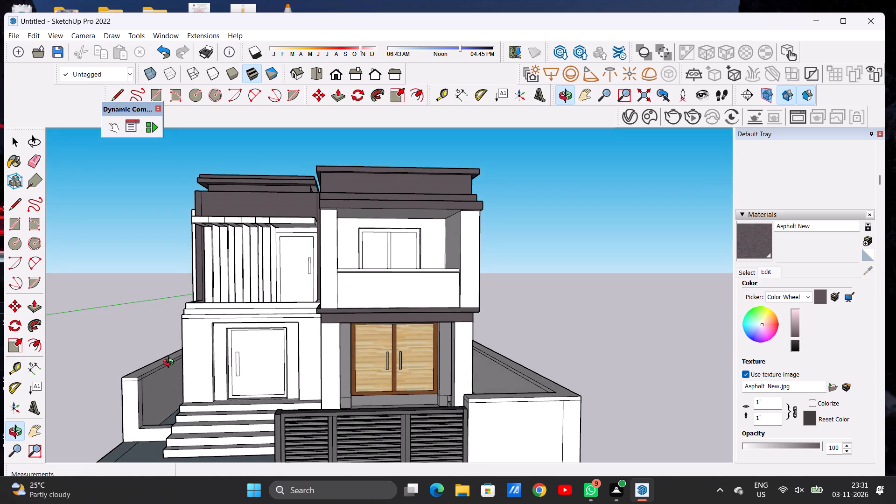
left_click_drag(171, 364, 170, 366)
scroll(193, 372, "down", 3)
scroll(189, 371, "up", 5)
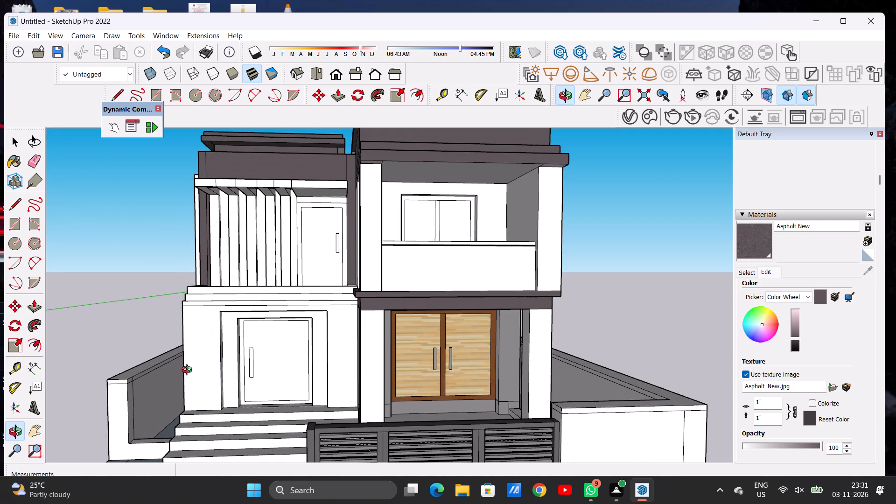
Paint the recessed surround of the white ground-floor door with Formica Speckled Grey from the Synthetic Surfaces collection.
left_click(745, 272)
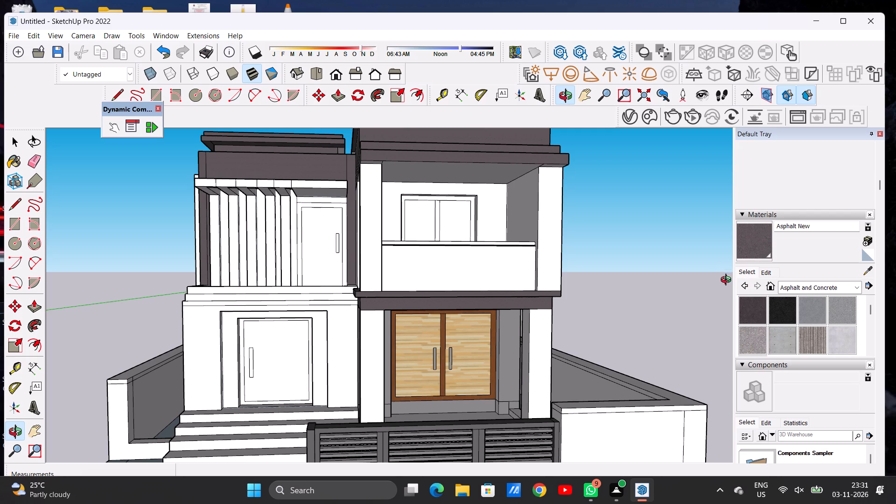
left_click(794, 287)
left_click(826, 402)
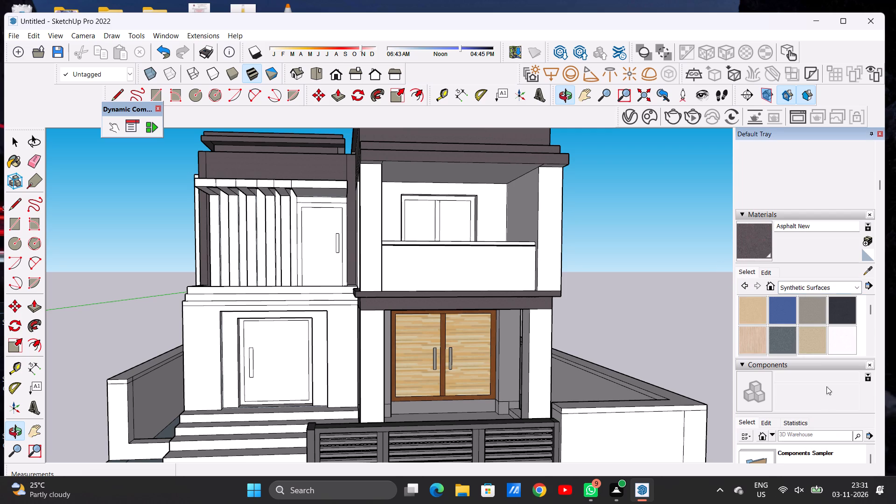
left_click(786, 340)
scroll(232, 359, "up", 2)
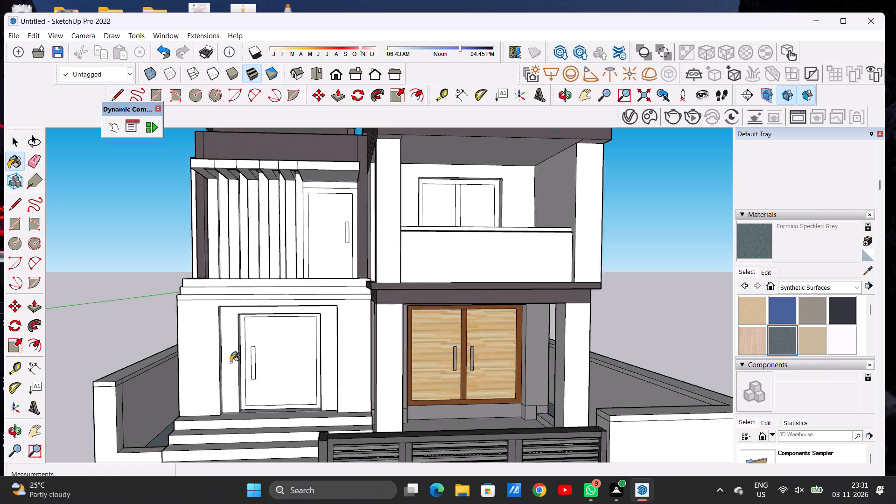
scroll(231, 362, "up", 4)
left_click(229, 359)
Paint the porch wall around the wooden double door with Formica Speckled Grey.
scroll(241, 361, "down", 2)
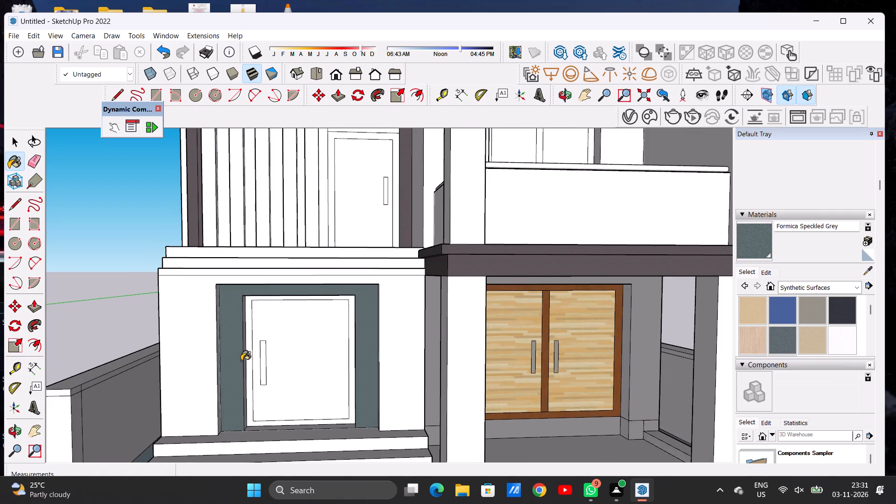
scroll(243, 362, "down", 1)
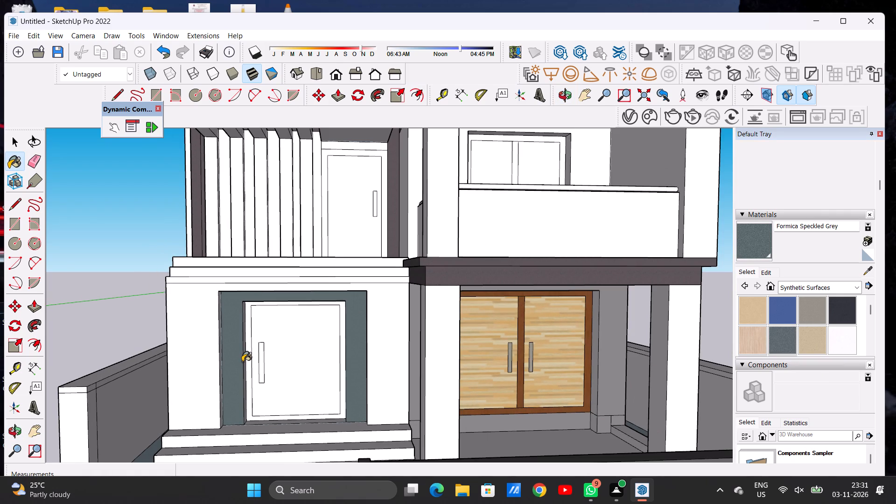
scroll(235, 358, "down", 4)
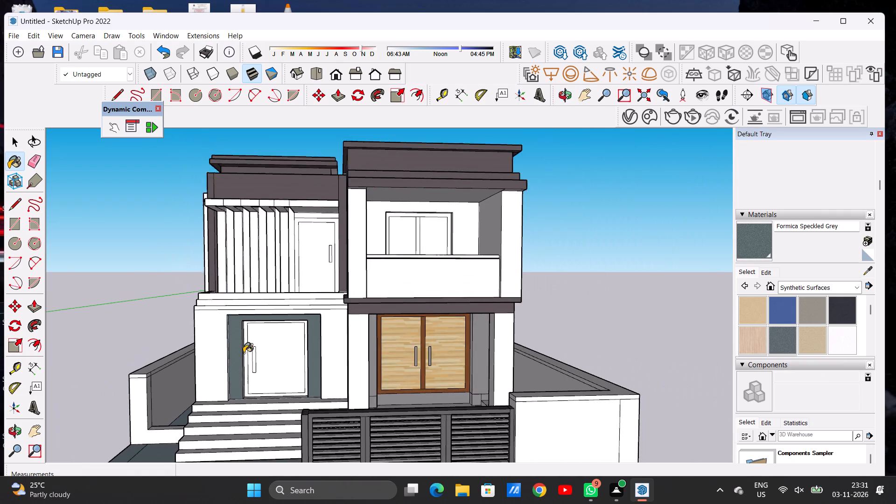
scroll(244, 353, "down", 2)
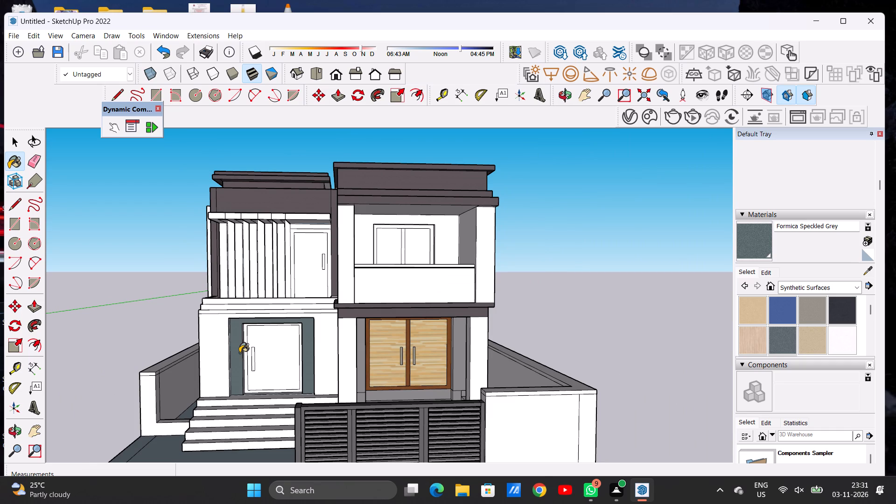
scroll(383, 354, "up", 13)
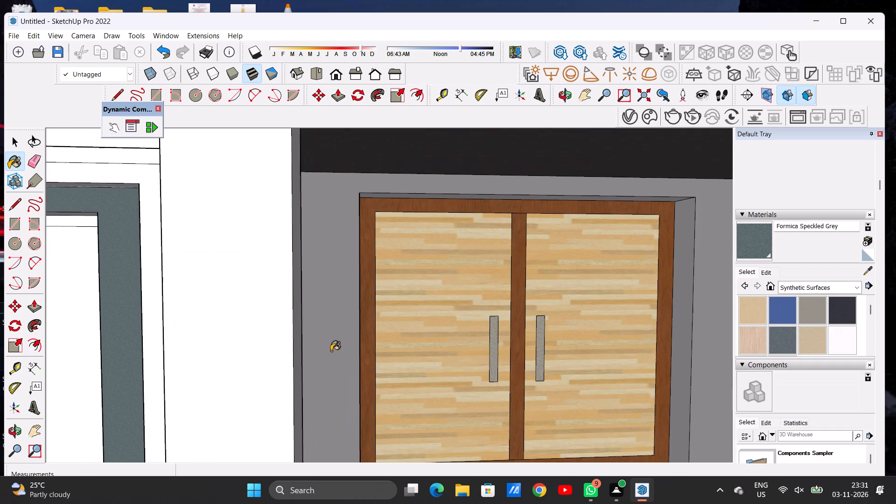
left_click(334, 338)
Paint the base strip faces under and beside the wooden double door, including the corner pieces, with Formica Speckled Grey.
scroll(328, 328, "down", 5)
scroll(352, 440, "up", 5)
left_click(322, 445)
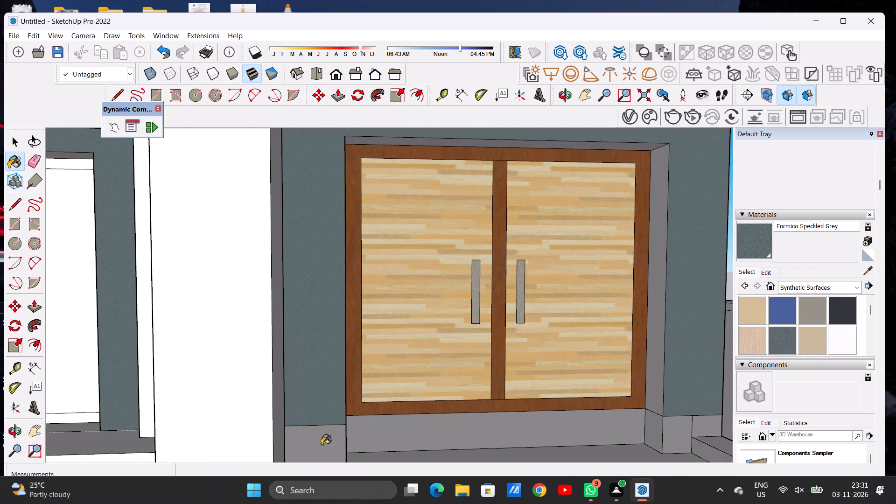
left_click(376, 432)
scroll(323, 385, "down", 4)
scroll(325, 385, "up", 1)
scroll(325, 385, "down", 4)
scroll(549, 404, "up", 9)
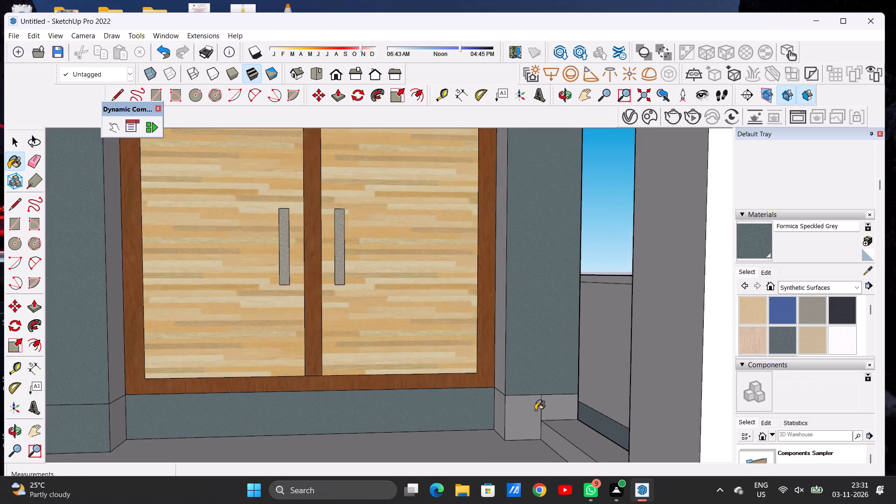
scroll(535, 410, "up", 5)
left_click(490, 421)
left_click(579, 401)
left_click(477, 408)
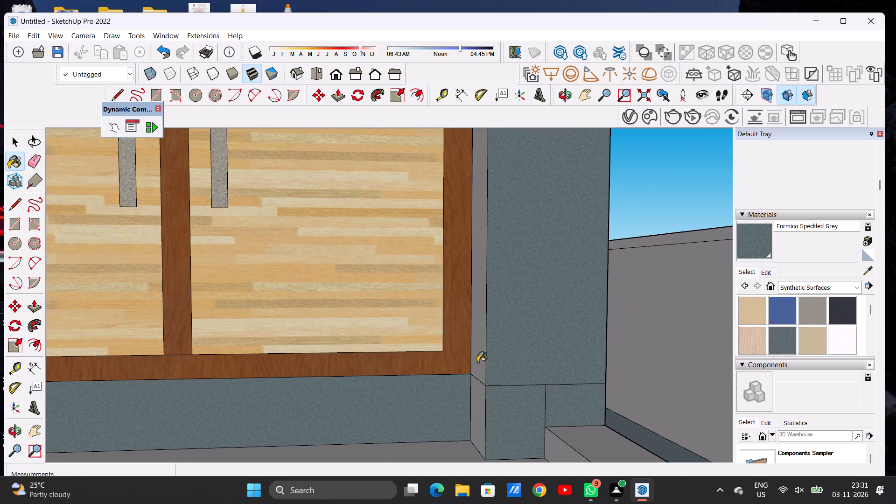
Paint the narrow side reveals on both sides of the wooden double door with Formica Speckled Grey.
left_click(477, 362)
scroll(479, 382, "down", 12)
scroll(368, 379, "up", 6)
scroll(292, 399, "up", 3)
scroll(271, 402, "down", 1)
scroll(253, 401, "up", 1)
left_click(185, 405)
left_click(182, 368)
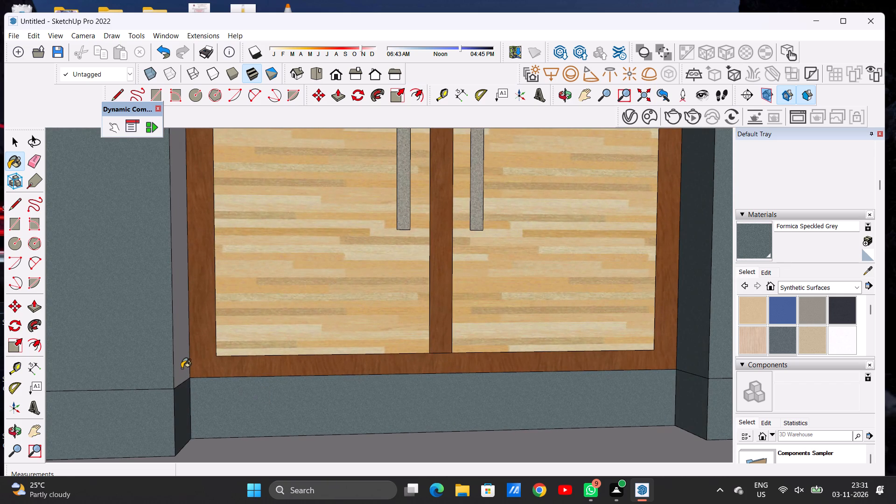
key("space")
type("O")
Examine the porch and the whole front facade to check which faces still need material.
scroll(222, 361, "down", 7)
scroll(236, 358, "up", 1)
scroll(236, 358, "down", 2)
scroll(266, 332, "down", 2)
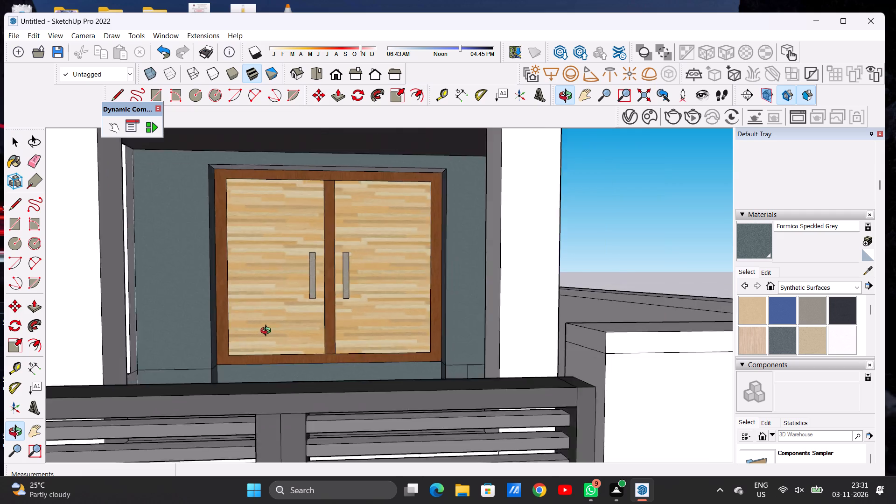
scroll(268, 332, "down", 4)
left_click_drag(240, 329, 184, 324)
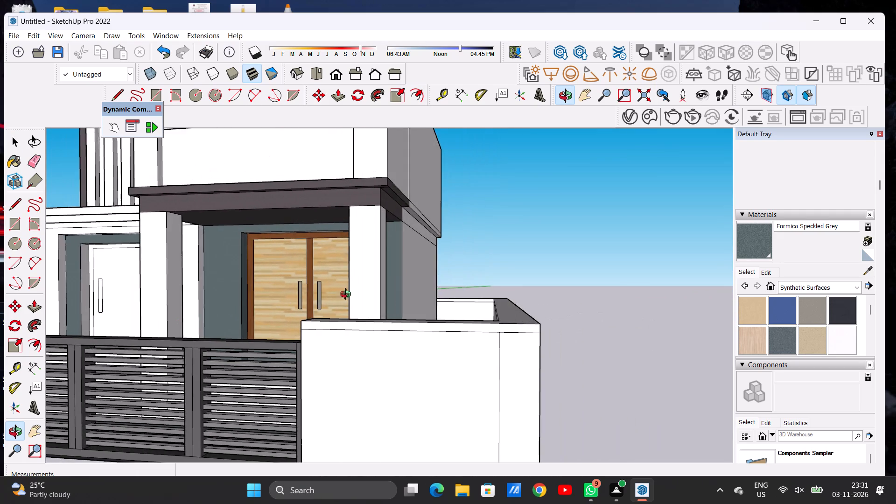
left_click_drag(348, 295, 373, 332)
scroll(464, 309, "down", 3)
scroll(469, 309, "up", 1)
scroll(470, 309, "down", 3)
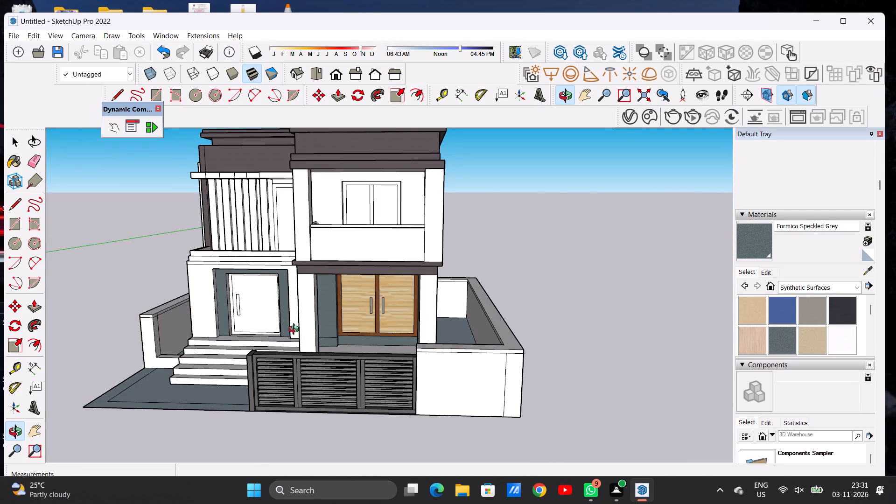
scroll(282, 329, "up", 5)
left_click_drag(281, 327, 280, 311)
scroll(476, 299, "down", 5)
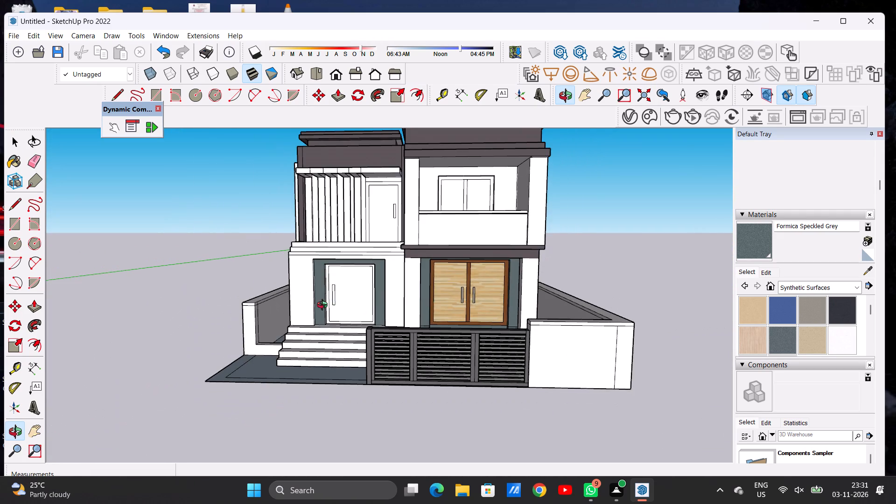
Paint the inner side reveal opposite the handle of the white ground-floor door with Formica Speckled Grey.
scroll(324, 306, "up", 1)
scroll(324, 306, "down", 1)
scroll(324, 306, "up", 16)
left_click_drag(411, 279, 329, 294)
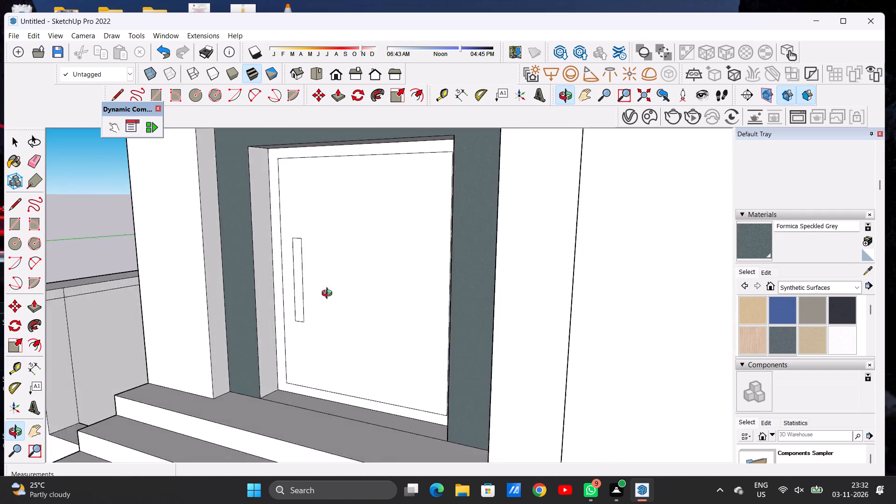
left_click_drag(329, 294, 486, 299)
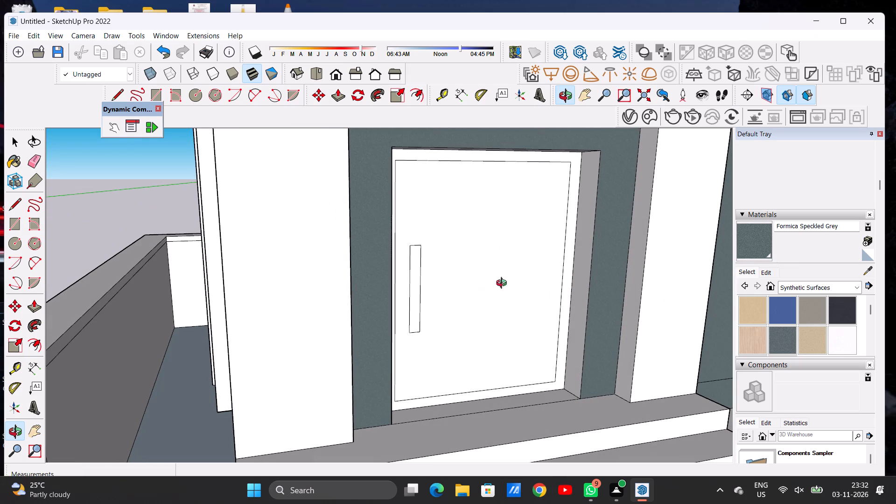
left_click(781, 333)
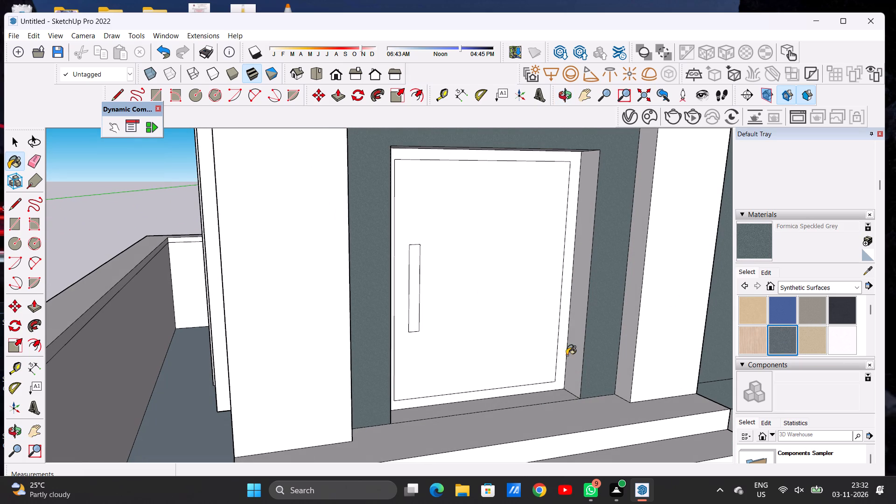
left_click(576, 346)
Paint the inner top reveal and the handle-side reveal of the white ground-floor door with Formica Speckled Grey.
key("o")
left_click_drag(465, 360, 251, 364)
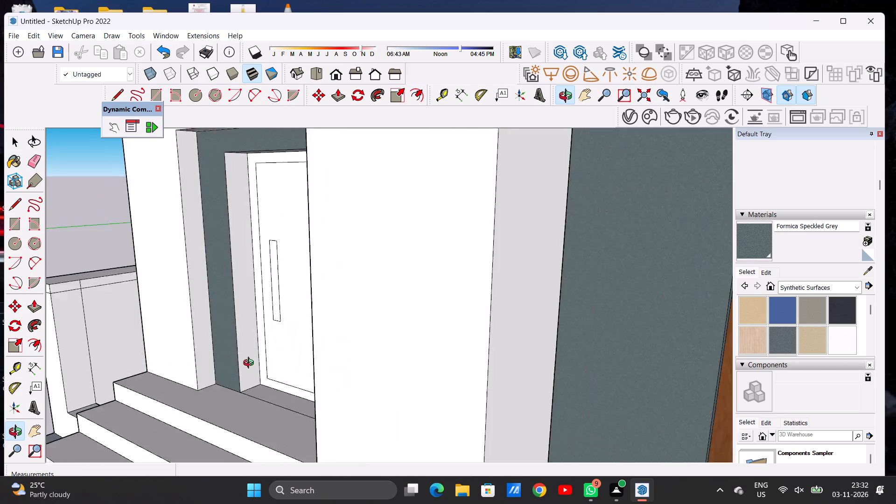
left_click_drag(251, 364, 305, 375)
scroll(309, 371, "down", 5)
scroll(251, 218, "up", 5)
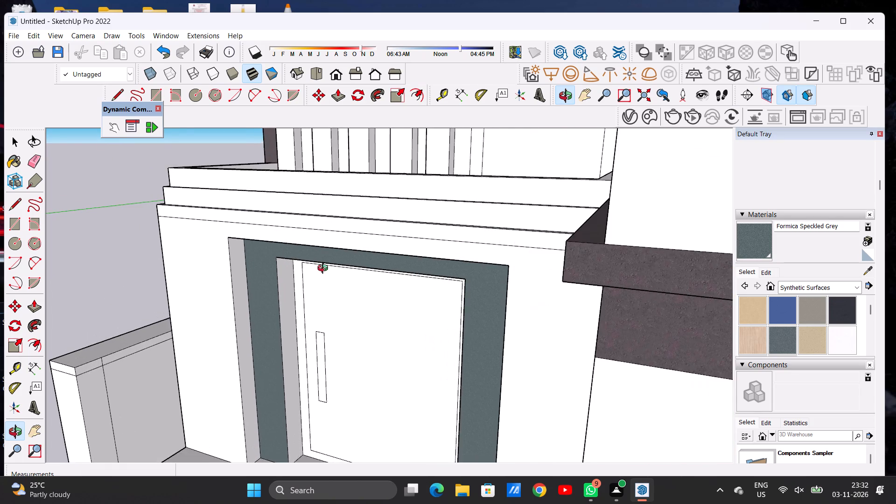
scroll(325, 269, "up", 5)
left_click_drag(325, 284, 326, 201)
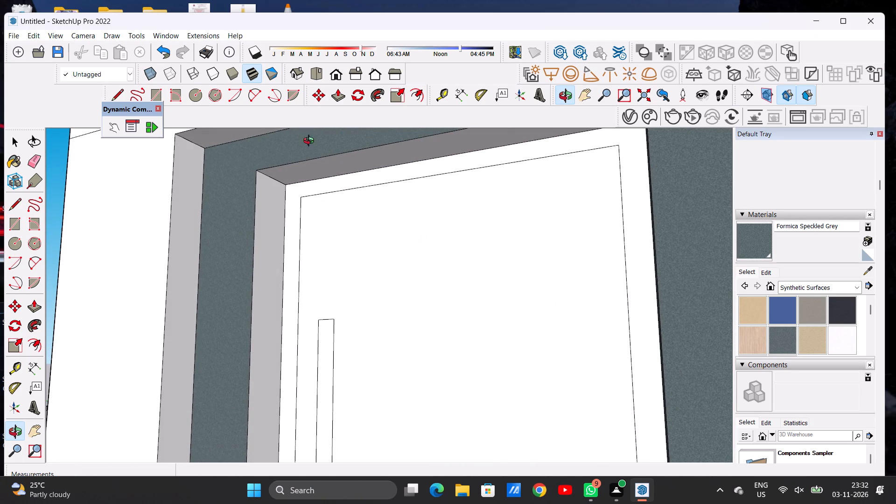
scroll(317, 150, "up", 5)
left_click(747, 241)
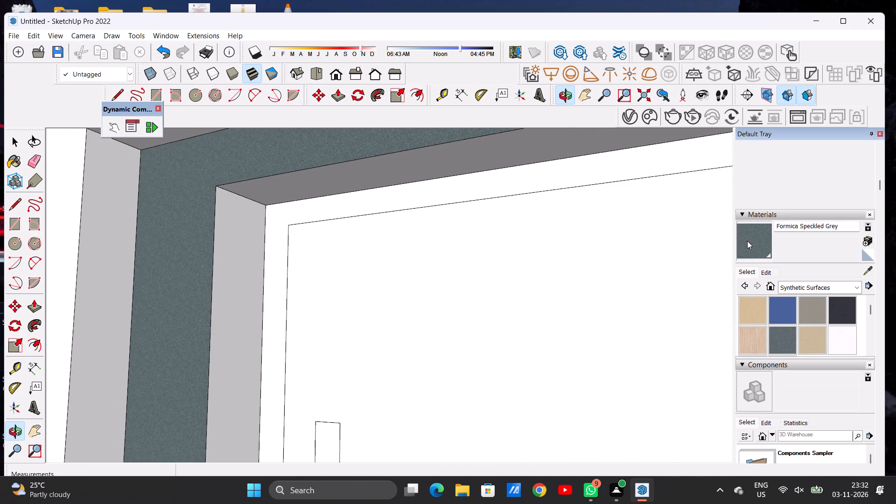
left_click(276, 195)
left_click(231, 256)
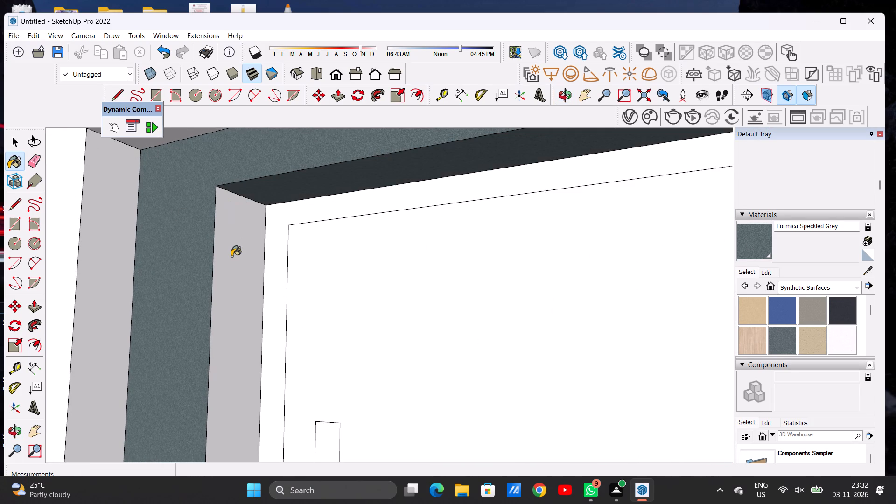
key("space")
type("O")
Paint the white ground-floor door's panel and frame with Formica Laminate Light from the Synthetic Surfaces collection.
scroll(250, 286, "down", 9)
scroll(302, 308, "up", 1)
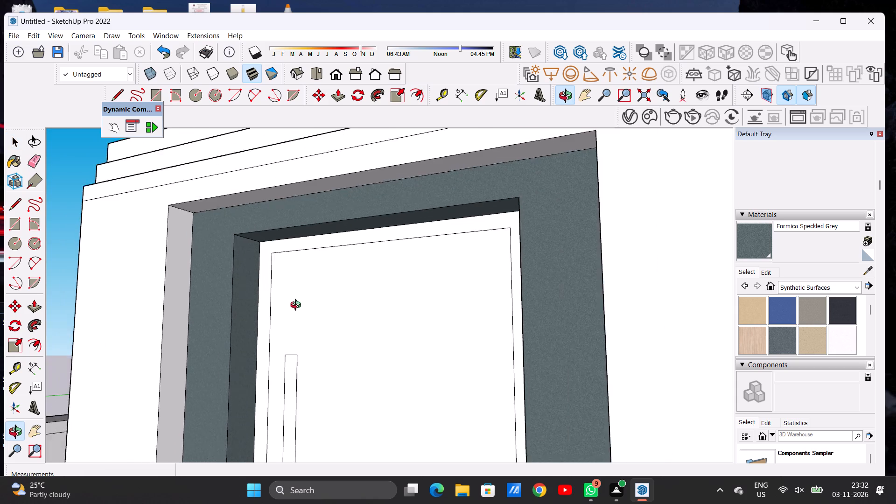
scroll(274, 289, "down", 9)
left_click_drag(249, 297, 352, 342)
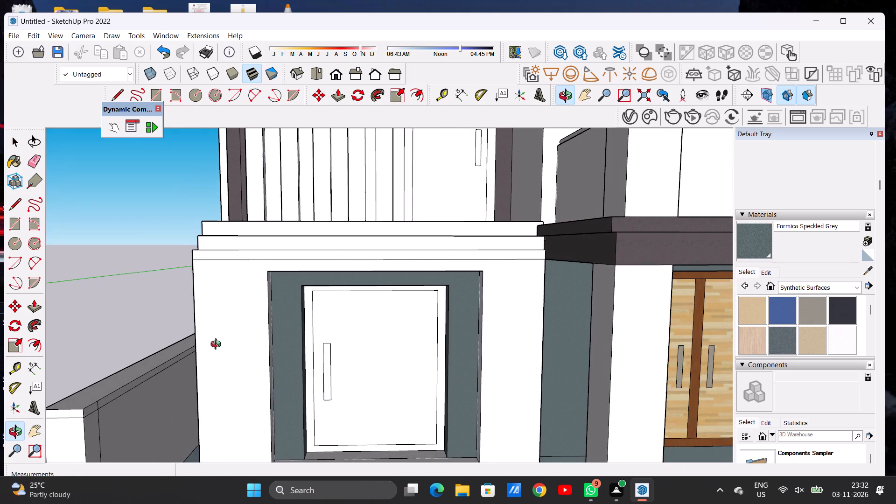
scroll(209, 338, "down", 5)
scroll(317, 353, "up", 7)
scroll(270, 301, "down", 7)
scroll(307, 368, "up", 7)
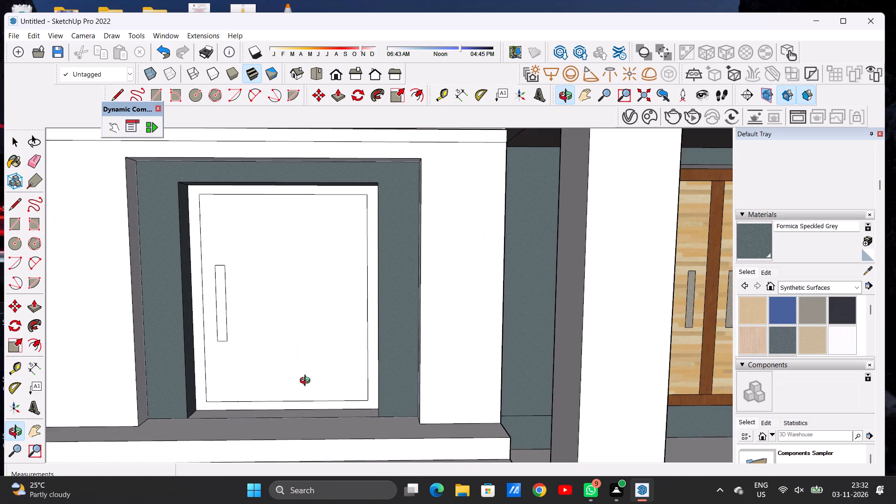
left_click_drag(303, 376, 296, 378)
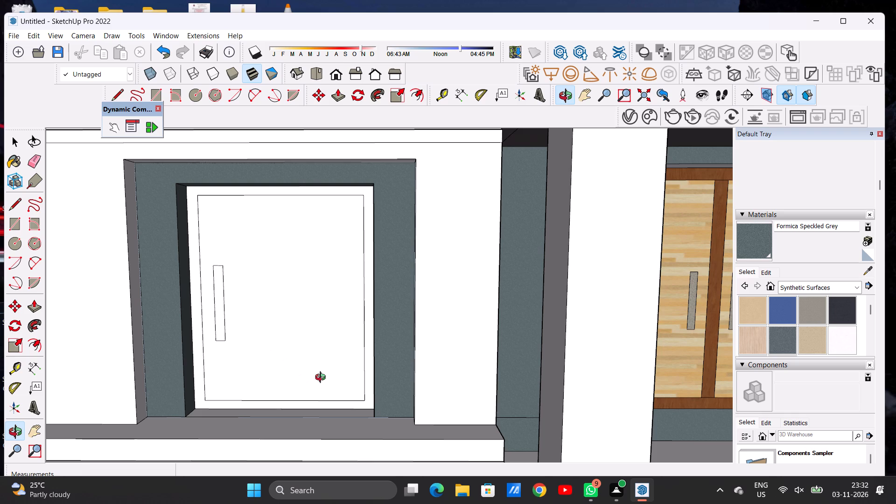
scroll(312, 385, "up", 3)
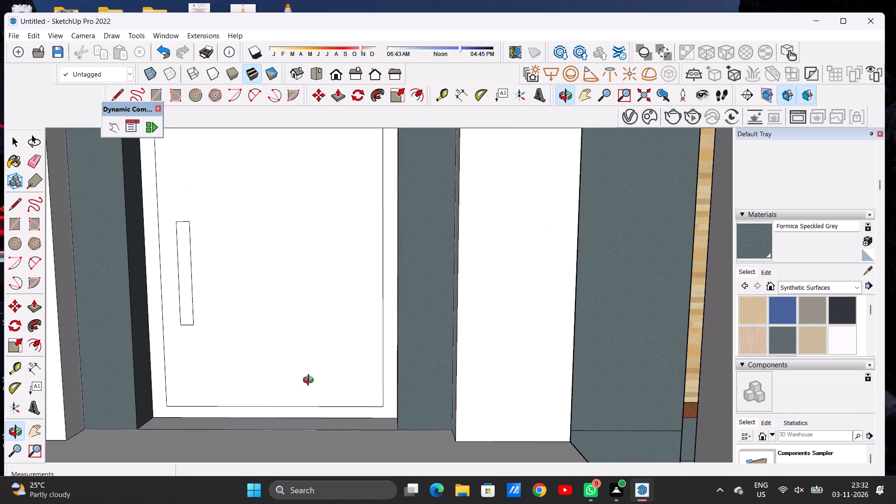
left_click_drag(297, 372, 305, 377)
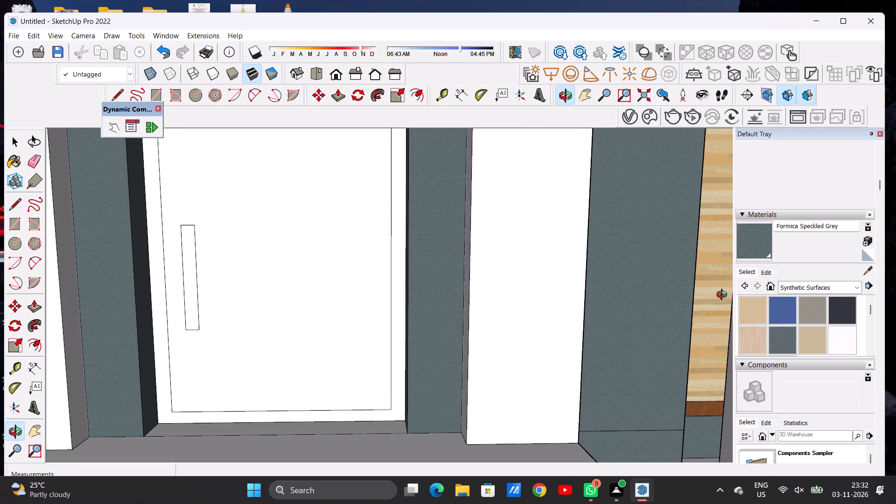
left_click(791, 288)
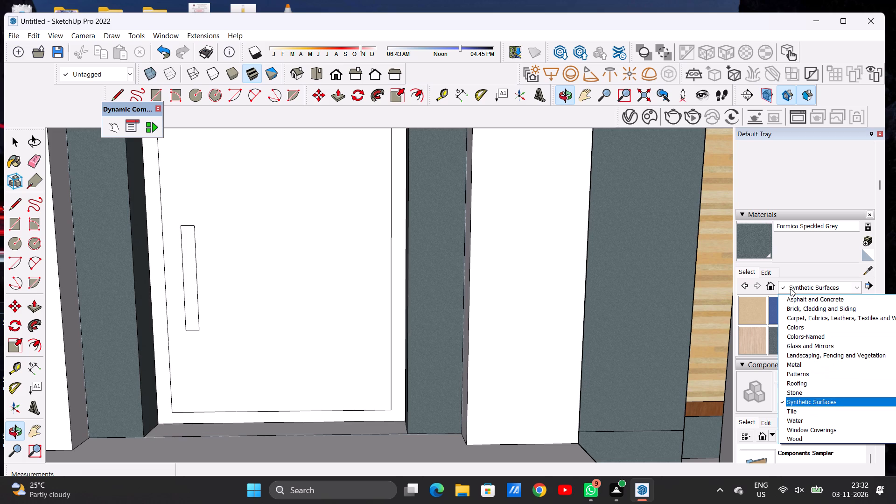
left_click(754, 337)
left_click(262, 337)
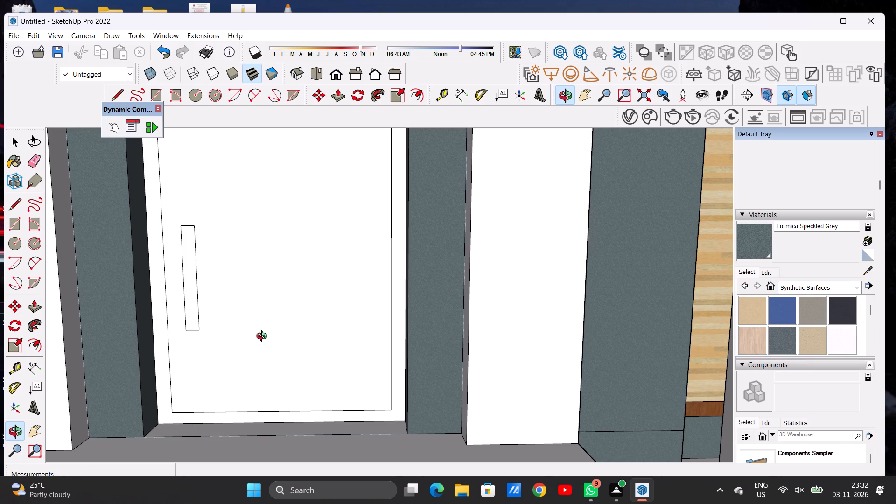
left_click(753, 329)
left_click(331, 330)
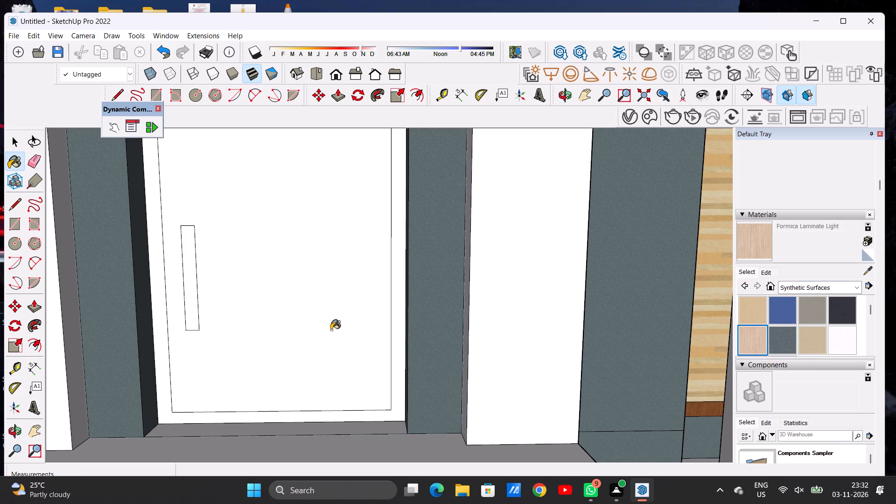
left_click(396, 317)
Paint the handle of the single ground-floor door with Formica Graystone.
scroll(329, 374, "down", 3)
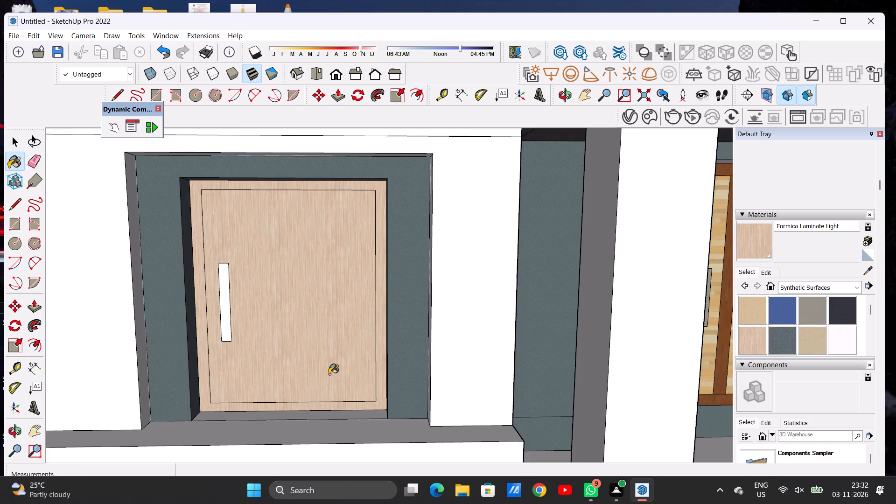
scroll(328, 374, "down", 8)
scroll(313, 347, "up", 7)
scroll(313, 347, "down", 1)
scroll(313, 347, "up", 1)
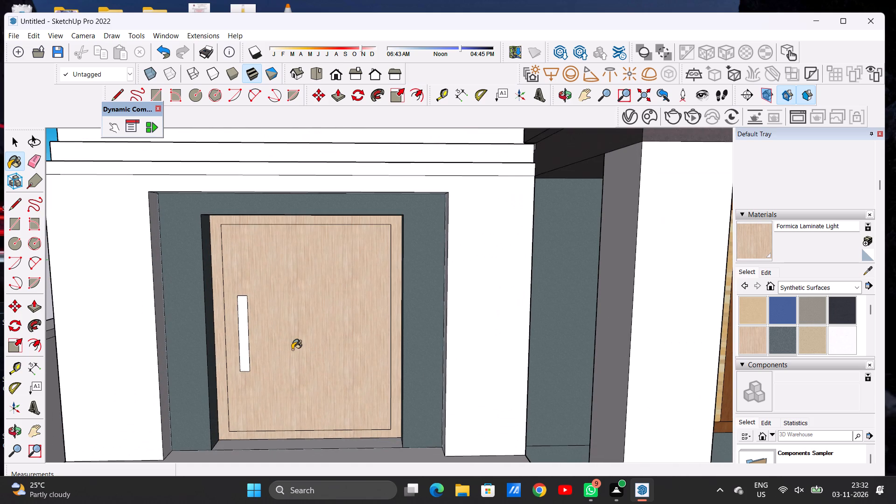
left_click(807, 314)
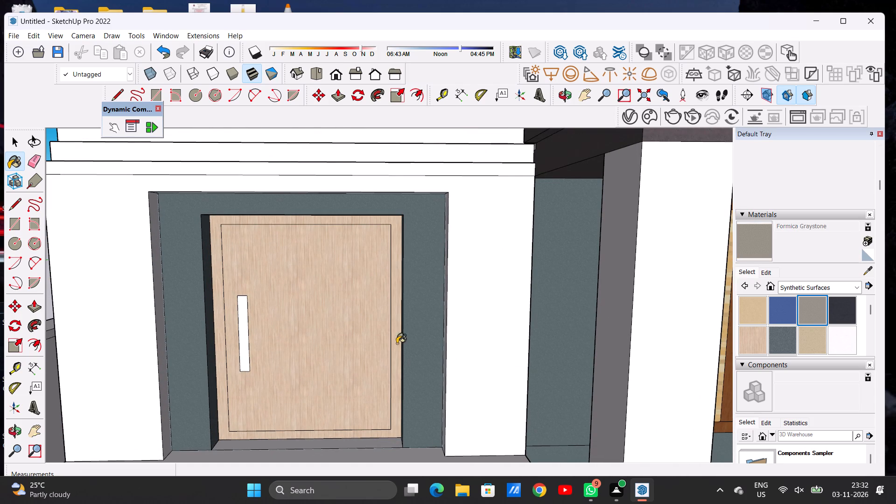
scroll(255, 351, "up", 3)
scroll(254, 353, "down", 1)
scroll(253, 354, "up", 1)
left_click(238, 347)
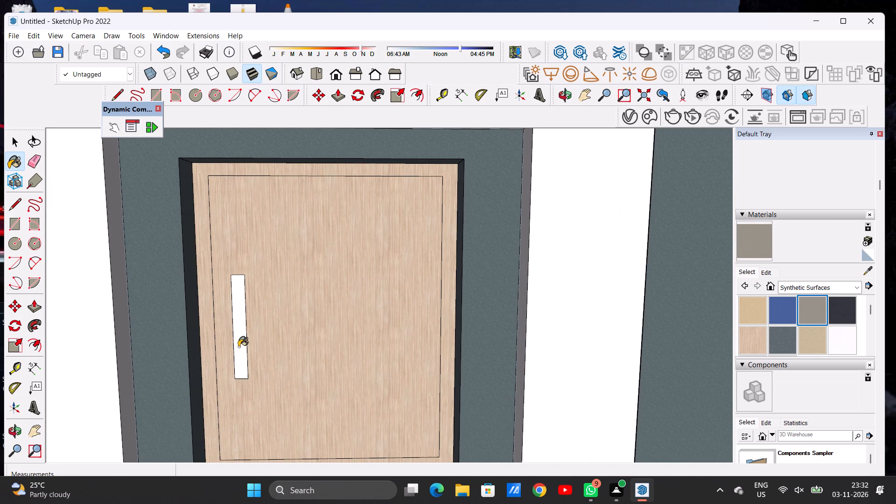
key("space")
key("o")
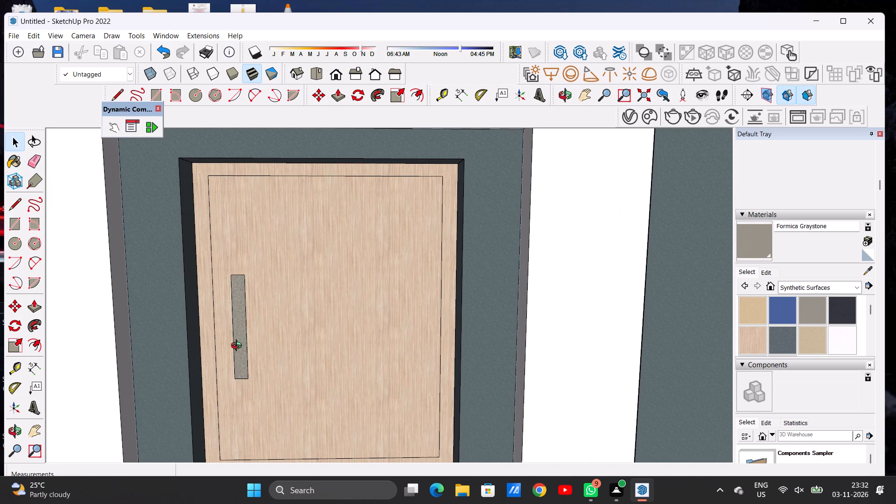
Examine the front facade and the stepped balcony ledge above the single door from the front and corner.
scroll(242, 339, "down", 8)
scroll(288, 329, "down", 8)
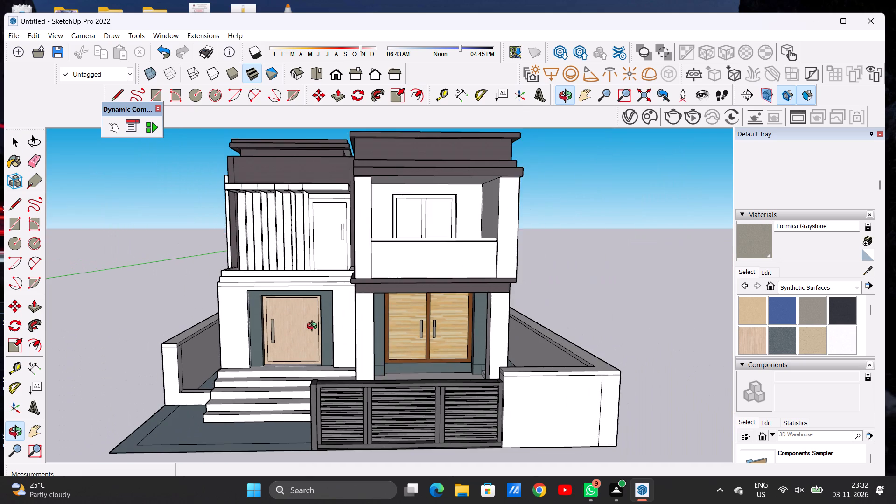
scroll(314, 327, "down", 2)
scroll(227, 289, "up", 14)
left_click_drag(263, 291, 288, 301)
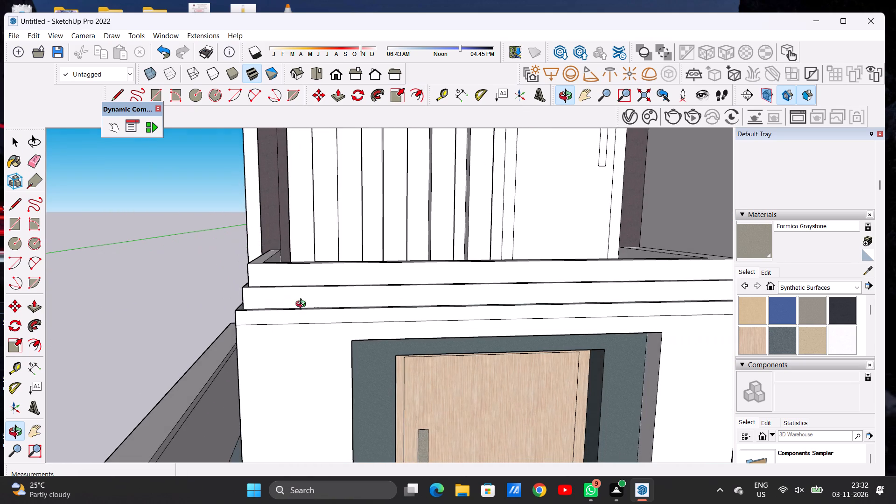
left_click_drag(284, 309, 358, 371)
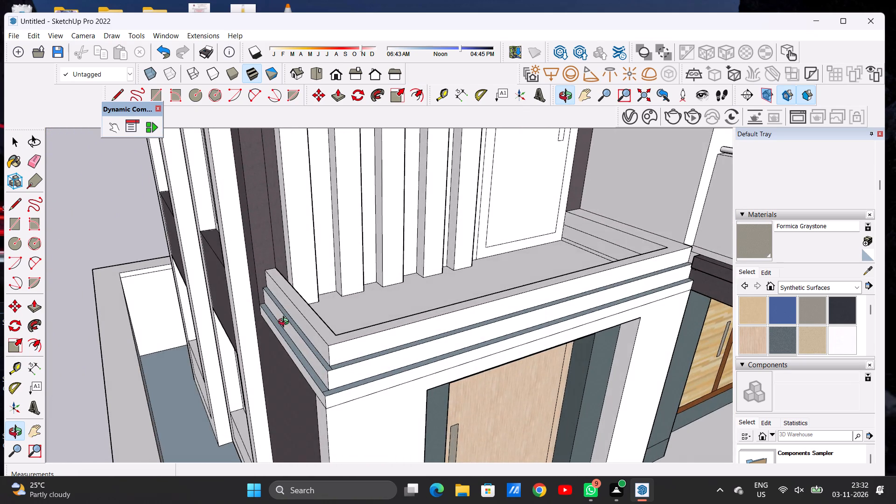
scroll(286, 323, "down", 6)
scroll(308, 361, "down", 1)
scroll(308, 363, "up", 14)
left_click_drag(296, 364, 407, 322)
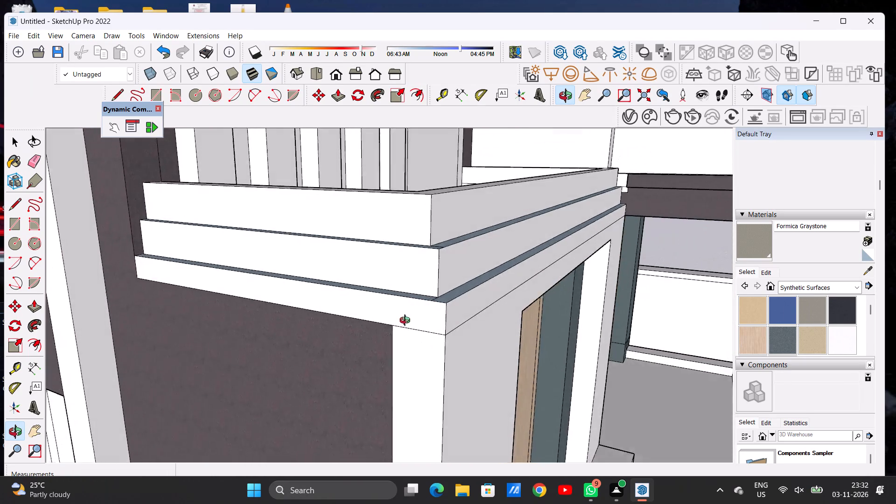
left_click_drag(407, 322, 331, 330)
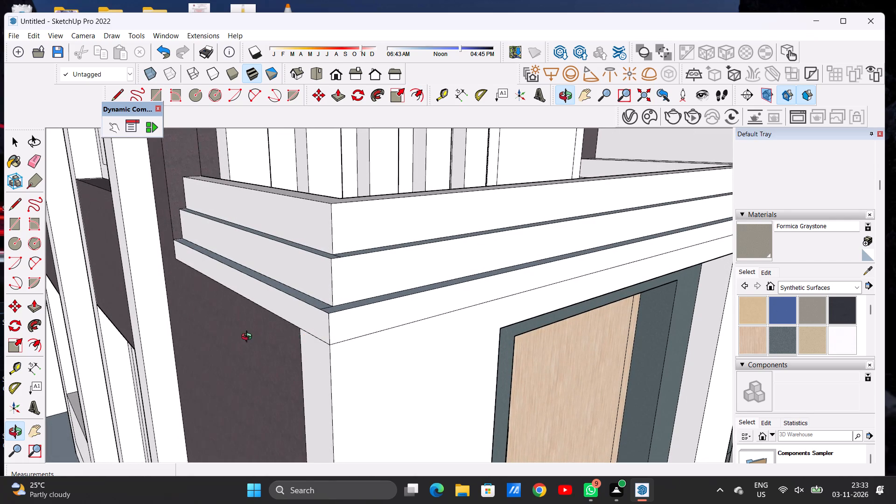
Paint the lowest band of the stepped balcony ledge above the single door with Asphalt New from the Asphalt and Concrete collection.
left_click(807, 287)
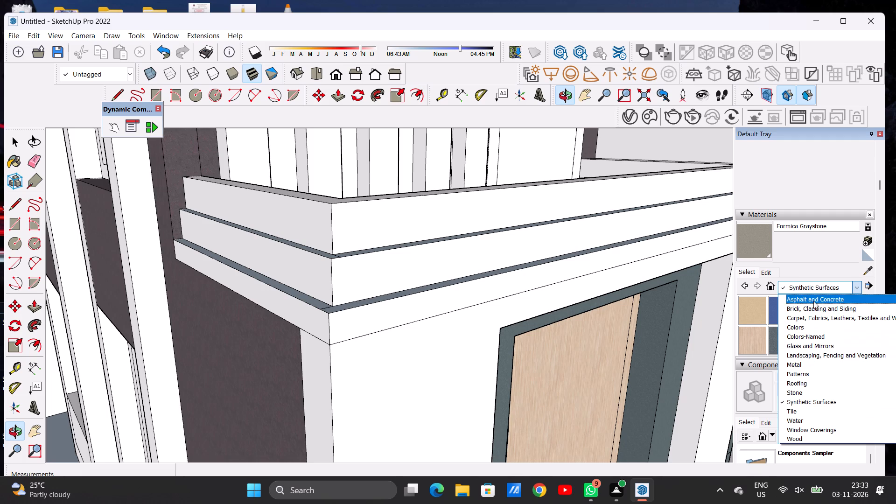
scroll(584, 343, "down", 6)
scroll(551, 343, "up", 1)
scroll(485, 307, "down", 6)
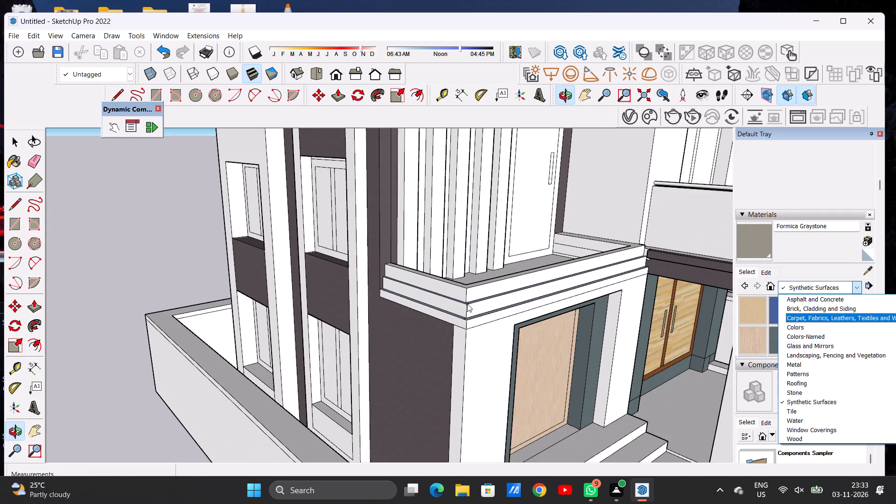
scroll(462, 303, "down", 8)
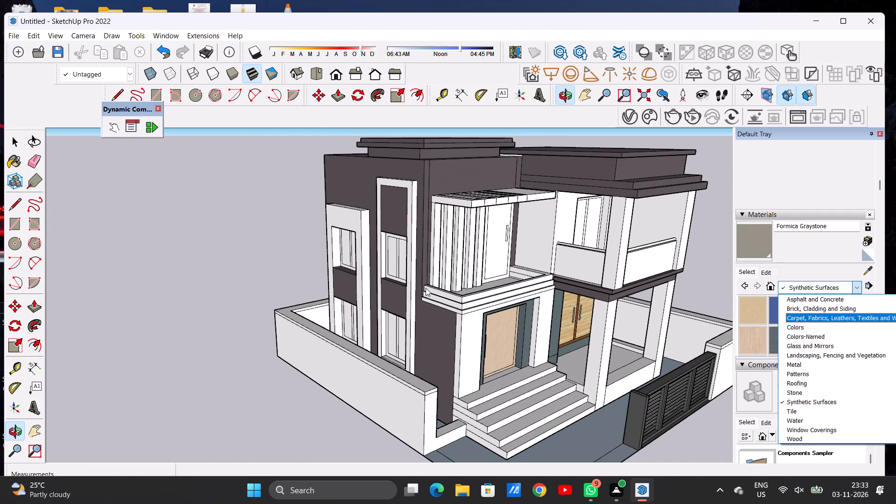
scroll(515, 286, "up", 8)
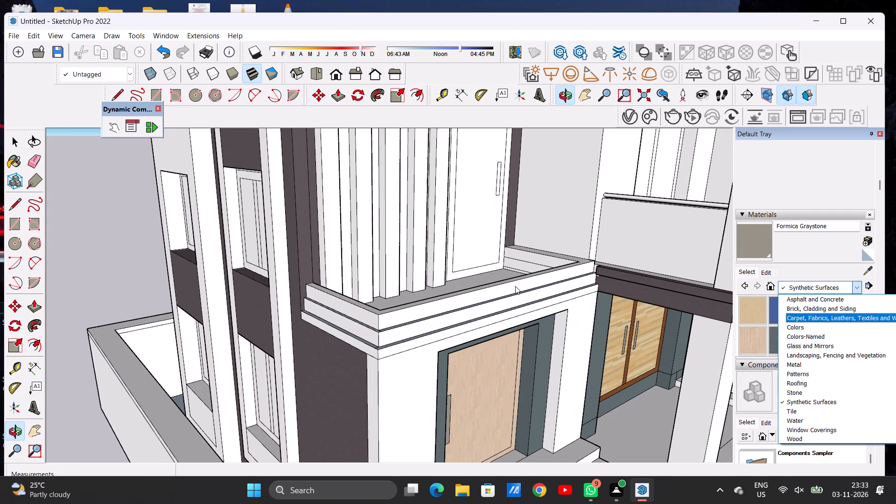
scroll(515, 286, "up", 2)
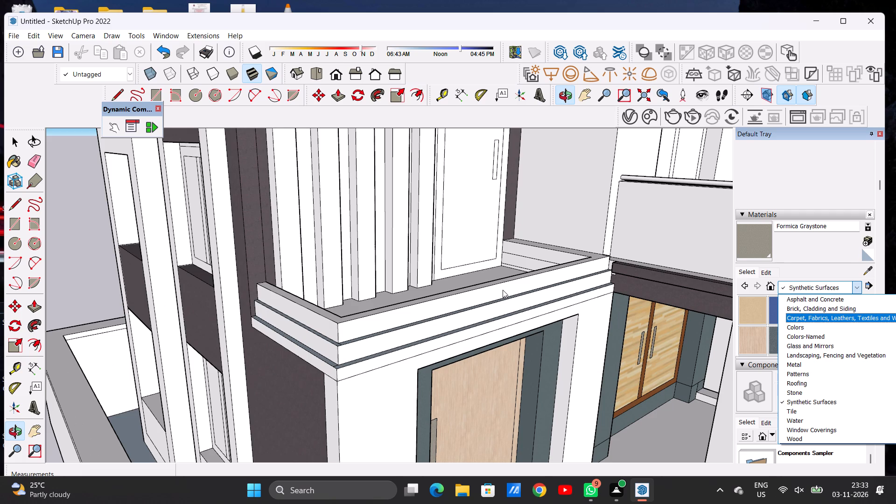
scroll(418, 288, "down", 6)
scroll(335, 297, "down", 3)
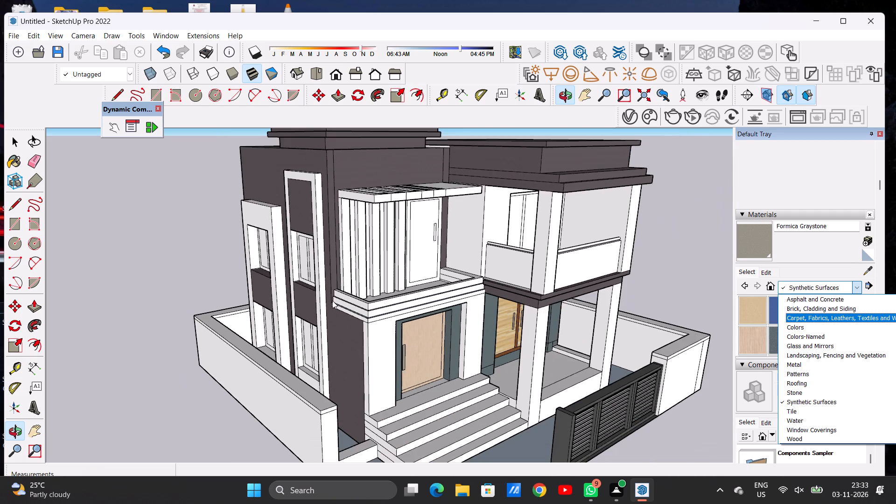
scroll(422, 309, "up", 7)
scroll(335, 313, "up", 8)
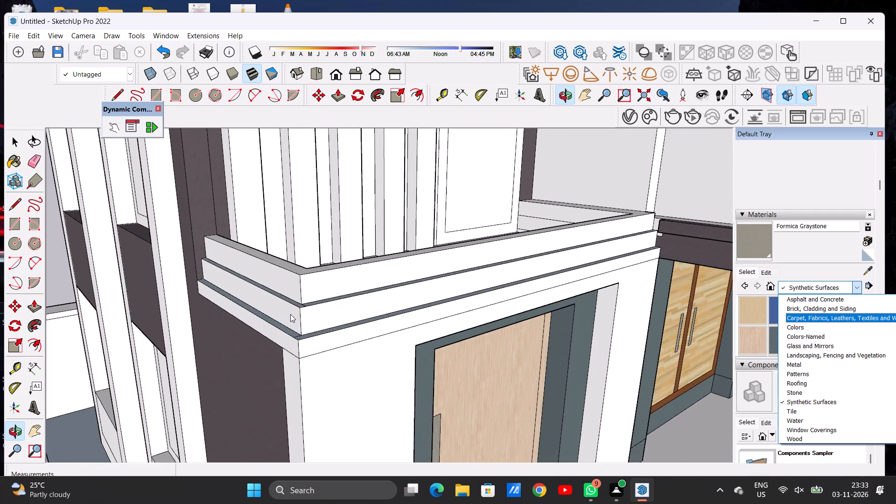
scroll(290, 314, "up", 3)
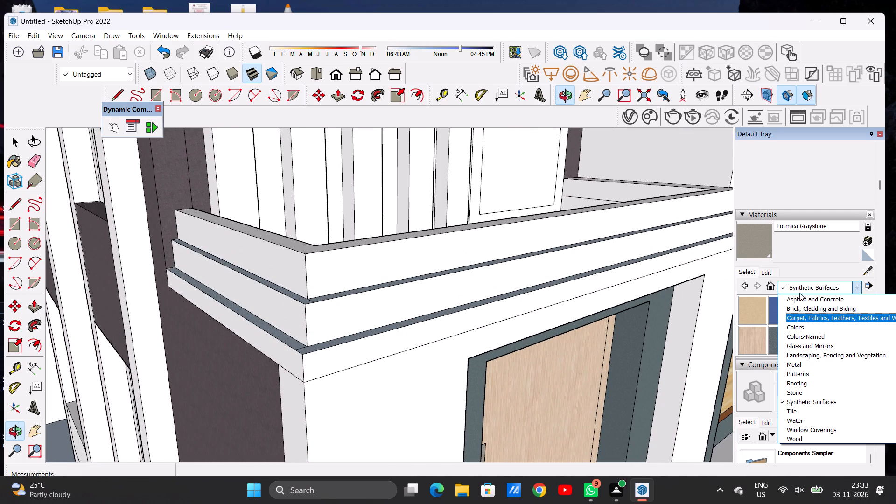
left_click(794, 301)
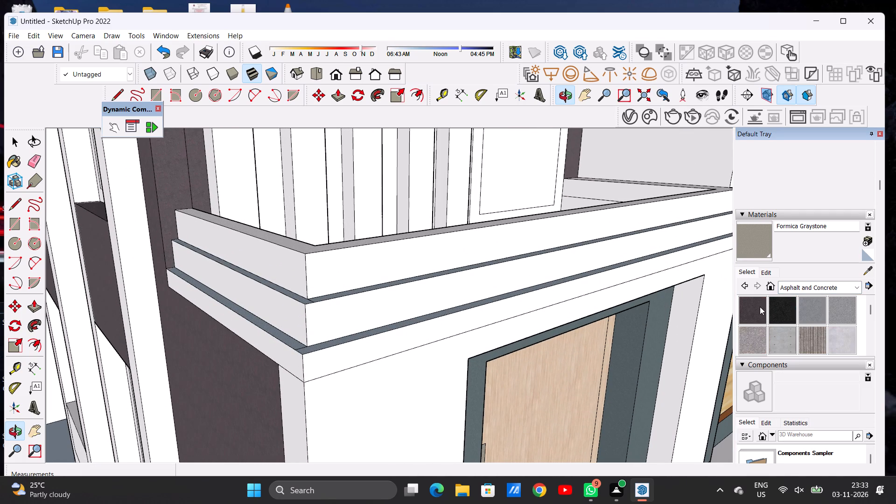
left_click(760, 307)
scroll(308, 364, "up", 5)
left_click(289, 366)
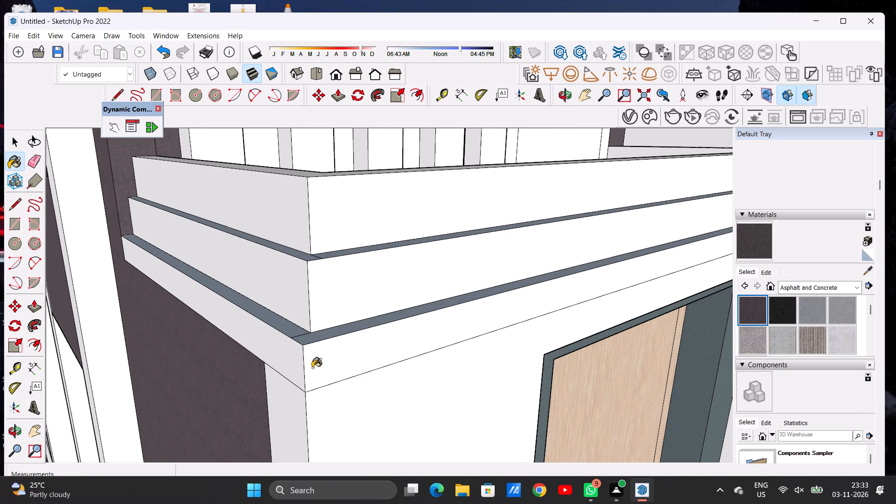
left_click(312, 368)
scroll(311, 343, "down", 7)
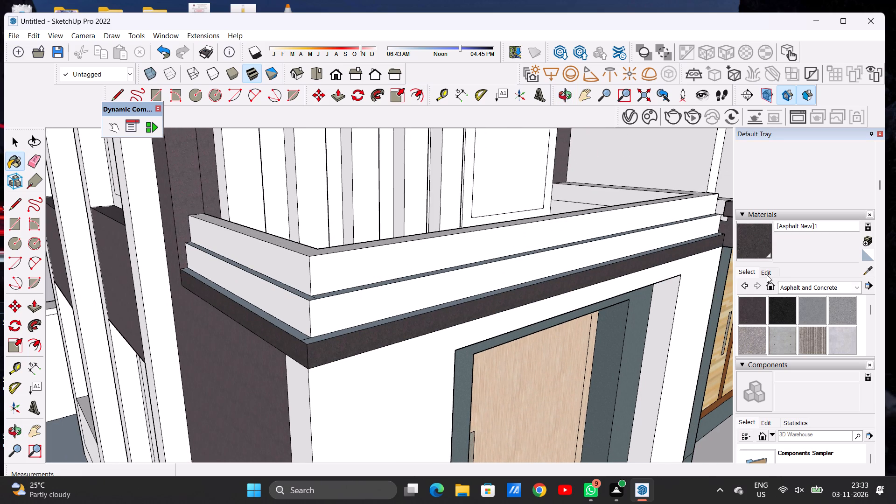
Brighten the Asphalt New material's color slightly.
left_click(767, 275)
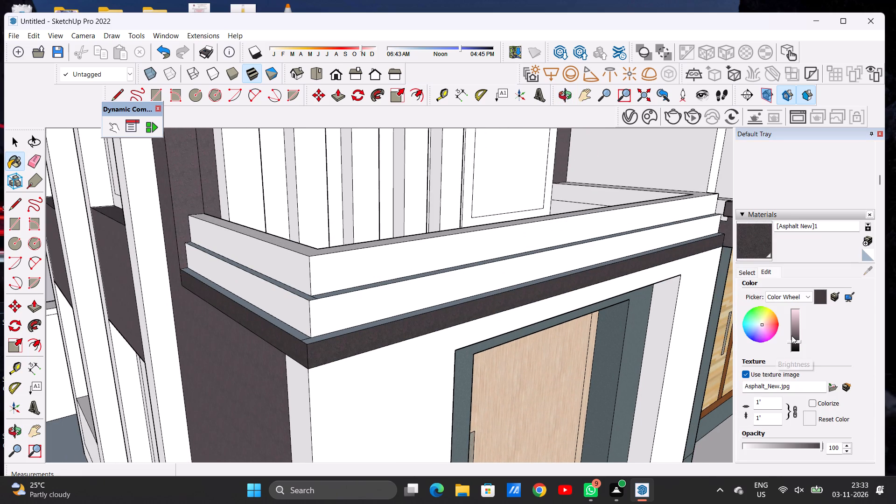
left_click(793, 336)
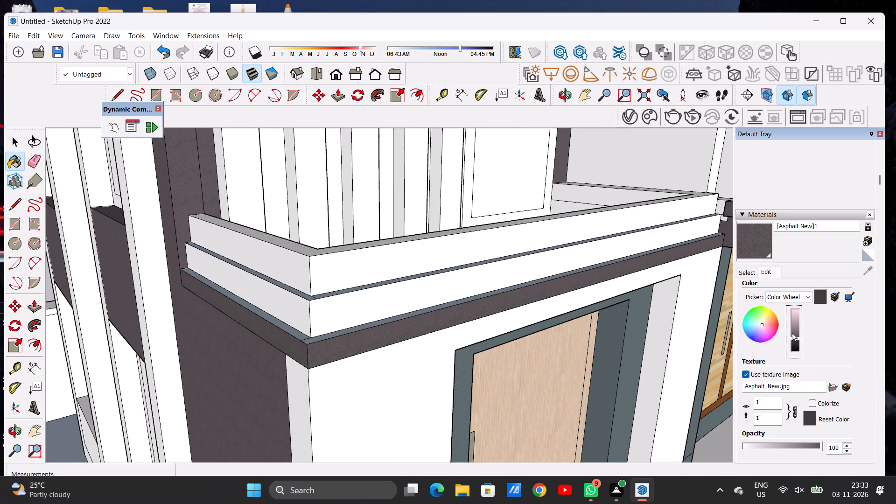
left_click(795, 334)
Paint the middle band's outer faces and the lower step's top surfaces on the balcony ledge with the brightened Asphalt New.
scroll(296, 329, "up", 13)
left_click(307, 305)
left_click(384, 305)
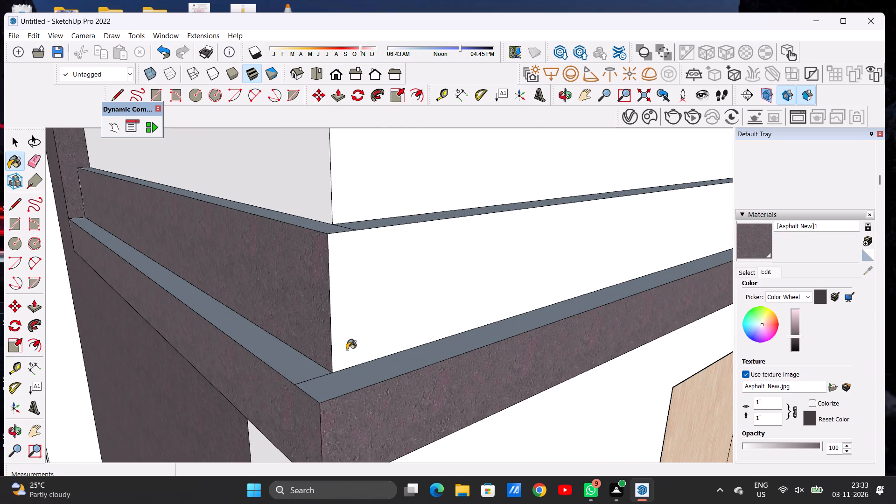
left_click(320, 386)
left_click(295, 371)
scroll(292, 382, "down", 10)
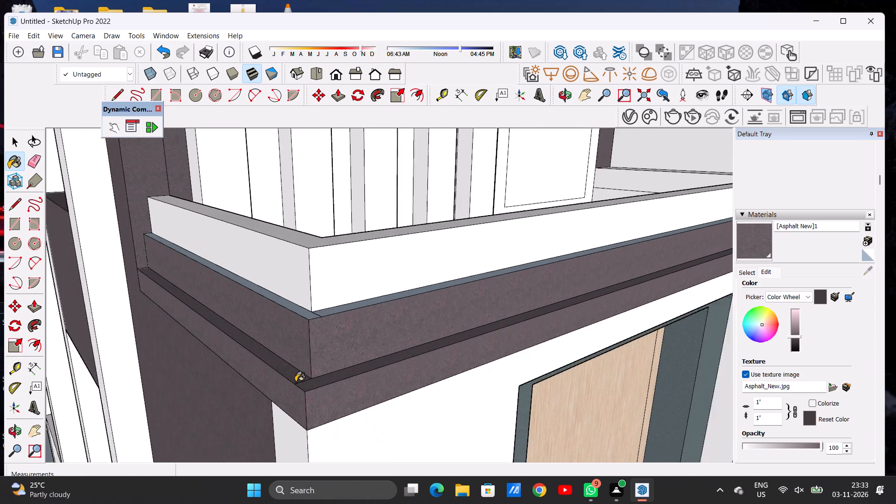
Paint the upper step's top surfaces and the top band's outer faces on the balcony ledge with Asphalt New.
scroll(295, 382, "down", 2)
scroll(300, 333, "up", 1)
scroll(300, 333, "down", 1)
scroll(300, 333, "up", 17)
left_click(303, 354)
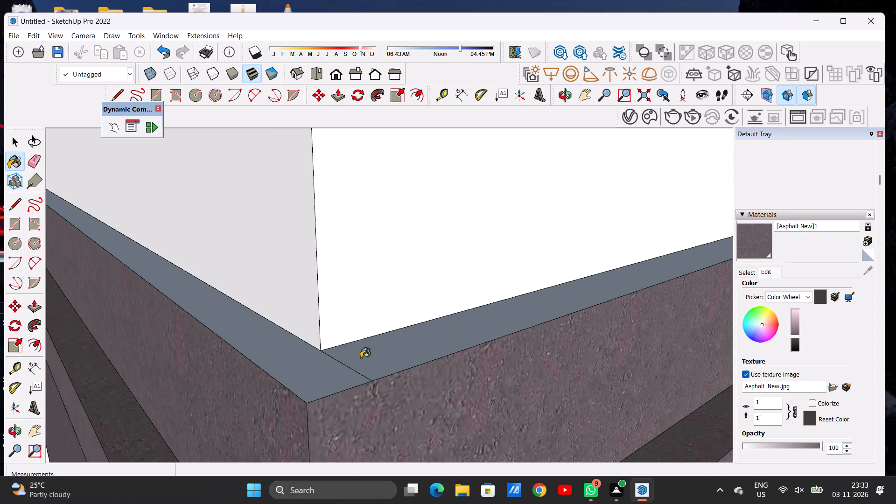
left_click(361, 358)
left_click(314, 311)
left_click(344, 307)
scroll(311, 332, "down", 2)
scroll(310, 333, "up", 1)
scroll(310, 334, "down", 15)
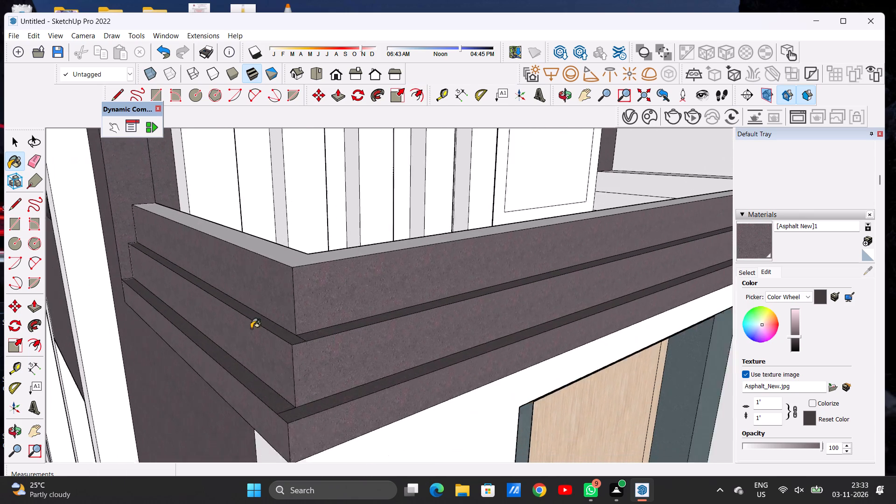
Paint the top rim of the balcony parapet with Asphalt New.
scroll(251, 329, "down", 14)
scroll(252, 294, "up", 8)
scroll(242, 321, "down", 1)
scroll(242, 321, "up", 5)
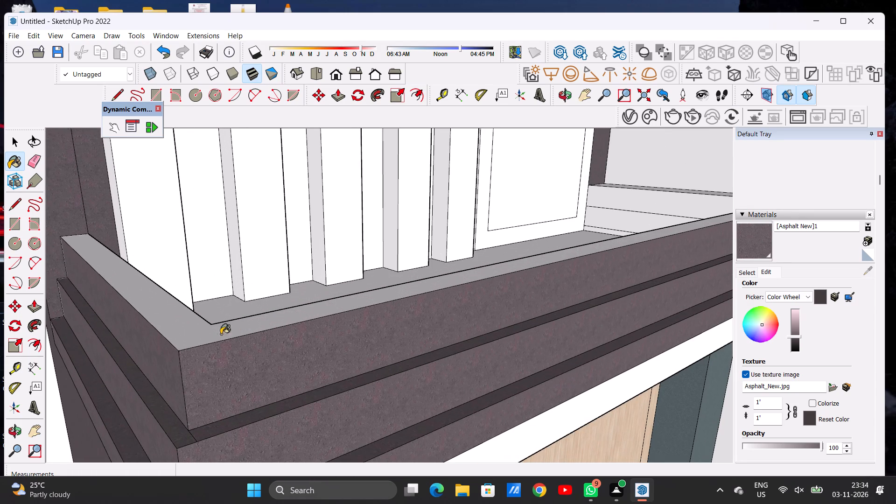
left_click(202, 328)
scroll(202, 342, "down", 17)
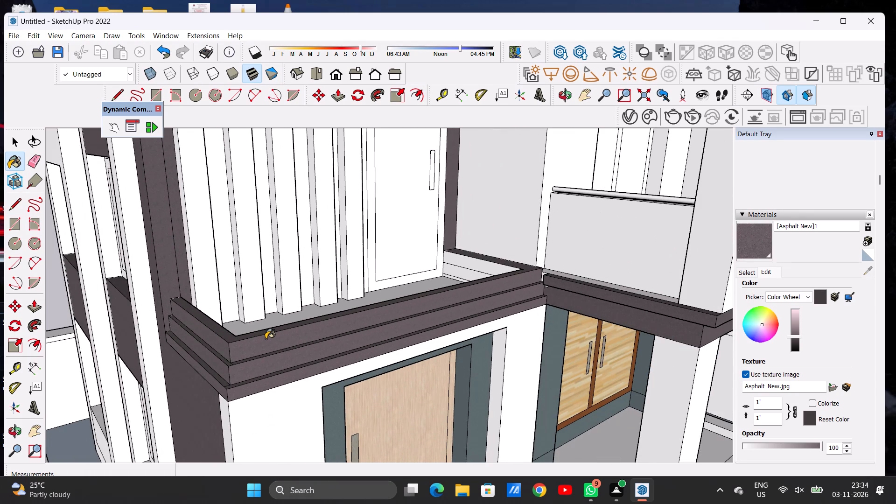
Paint the three inner strips of the short parapet side beside the vertical slats with Asphalt New.
key("o")
left_click_drag(300, 298, 122, 390)
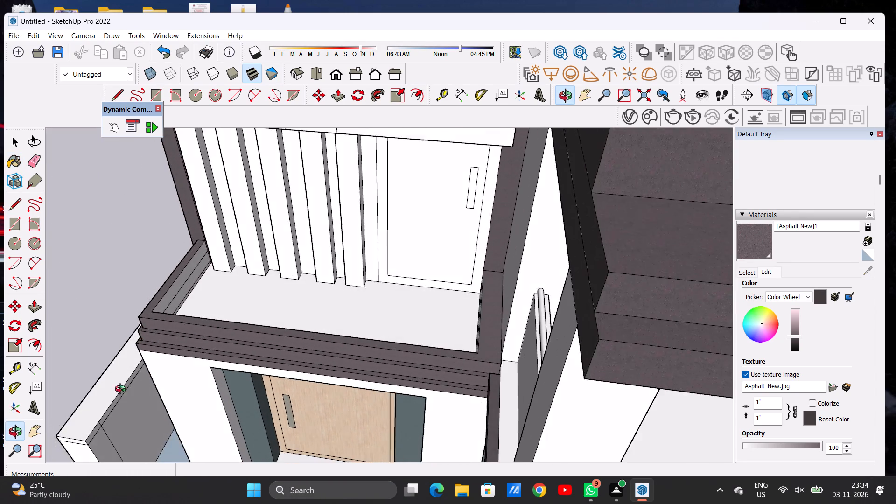
left_click_drag(122, 390, 123, 390)
scroll(167, 303, "up", 3)
scroll(167, 303, "down", 1)
scroll(167, 303, "up", 14)
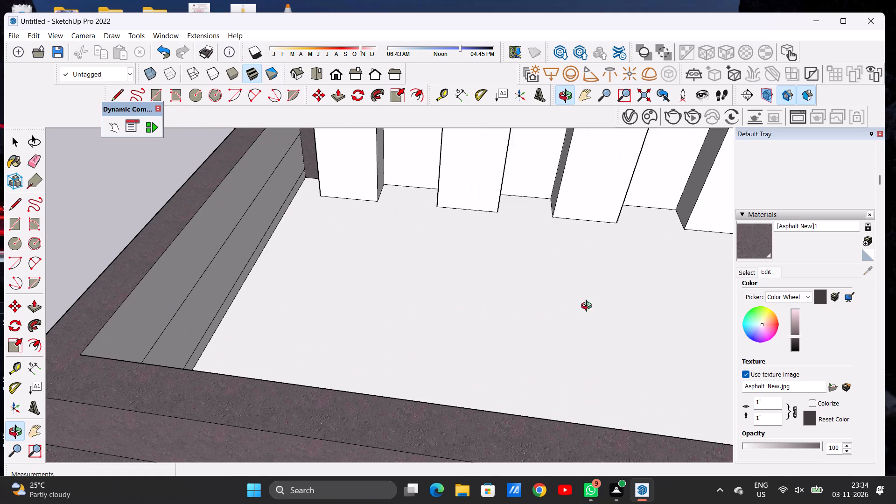
left_click(746, 247)
left_click(195, 267)
left_click(227, 273)
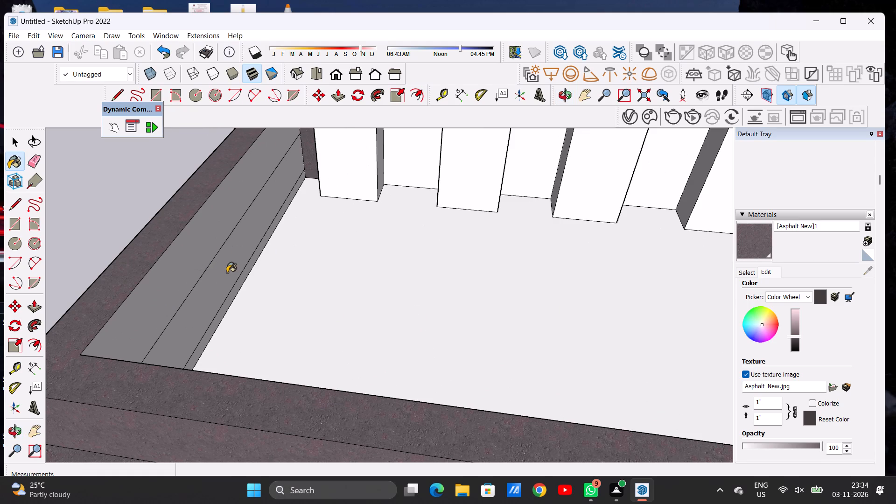
left_click(245, 275)
scroll(283, 274, "down", 12)
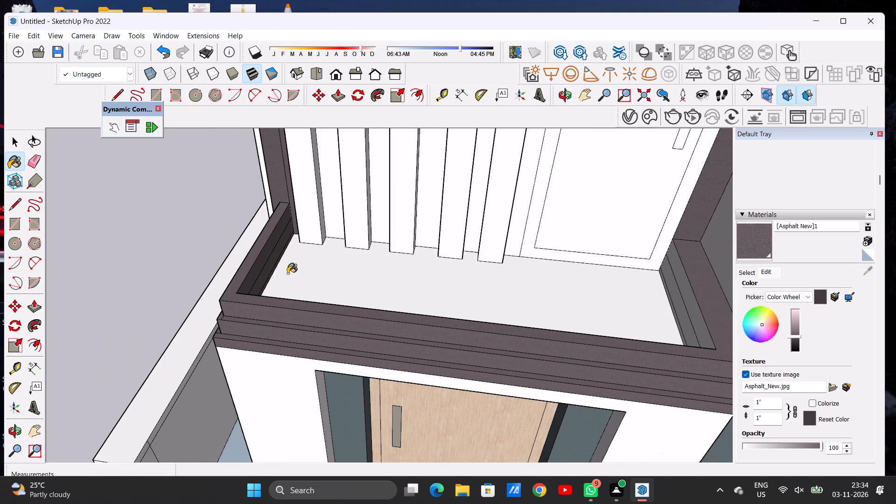
Paint the three inner strips of the long front parapet with Asphalt New.
key("o")
scroll(338, 298, "down", 6)
left_click_drag(293, 283, 530, 301)
left_click_drag(434, 301, 639, 250)
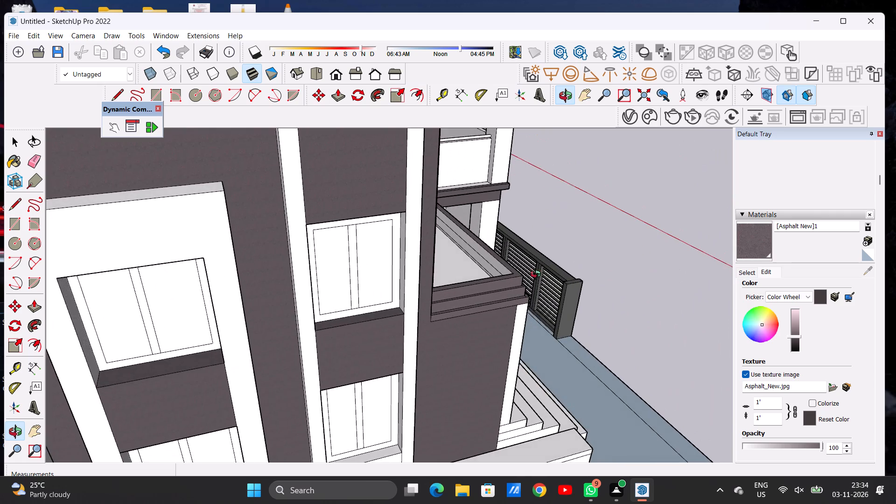
scroll(512, 279, "up", 2)
scroll(512, 279, "down", 1)
scroll(512, 279, "up", 3)
scroll(512, 279, "down", 1)
scroll(511, 278, "up", 14)
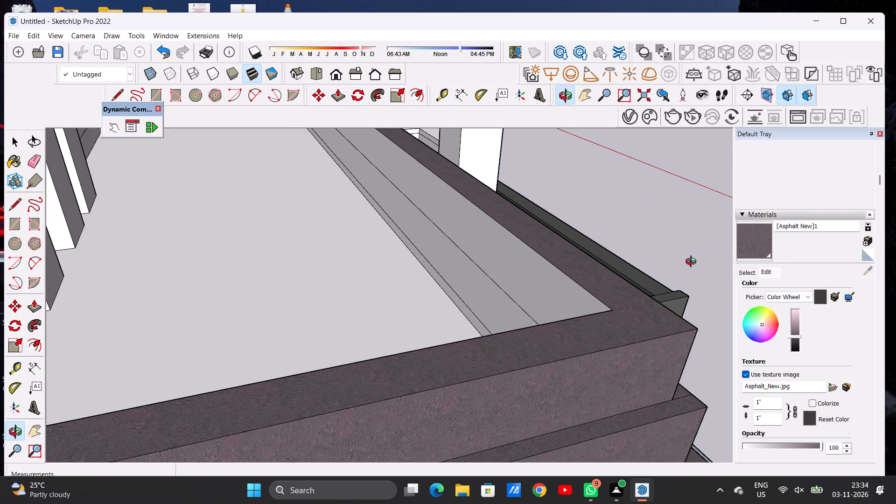
left_click(751, 247)
scroll(444, 292, "up", 5)
left_click(454, 290)
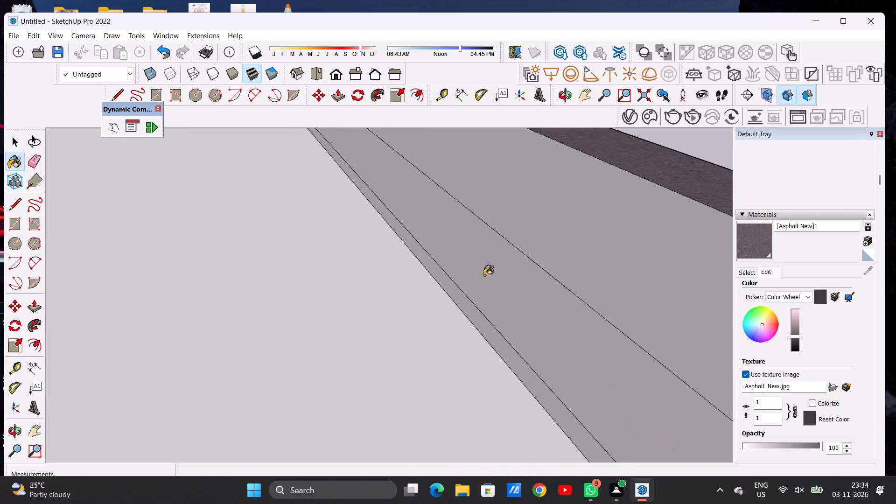
left_click(488, 272)
left_click(560, 219)
scroll(476, 257, "down", 18)
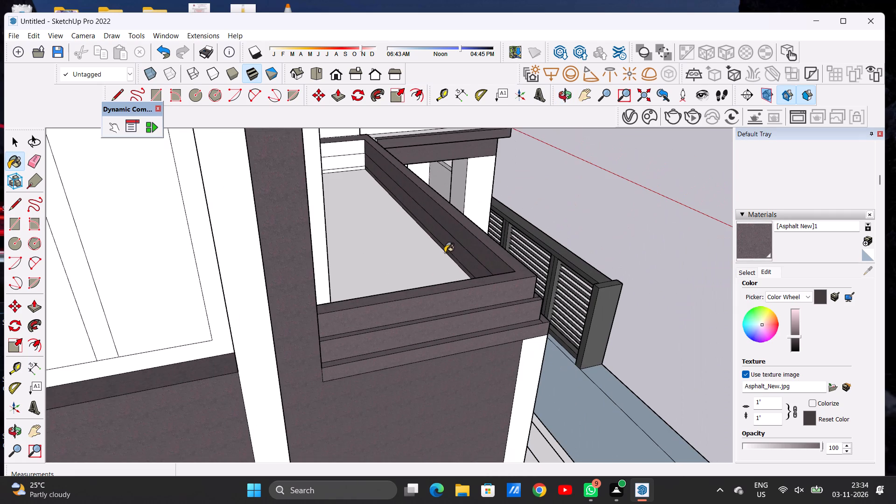
Paint the three inner strips of the parapet side at the balcony's far end with Asphalt New.
scroll(367, 151, "up", 14)
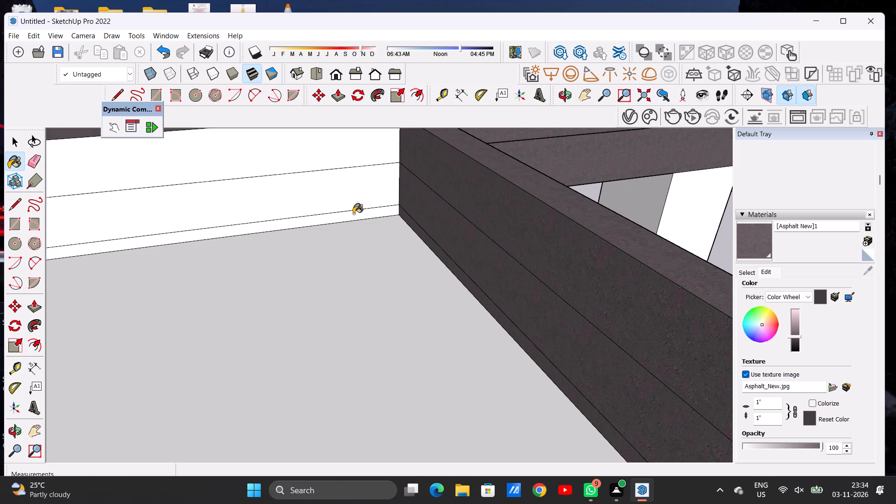
left_click(353, 214)
left_click(354, 193)
left_click(343, 161)
key("space")
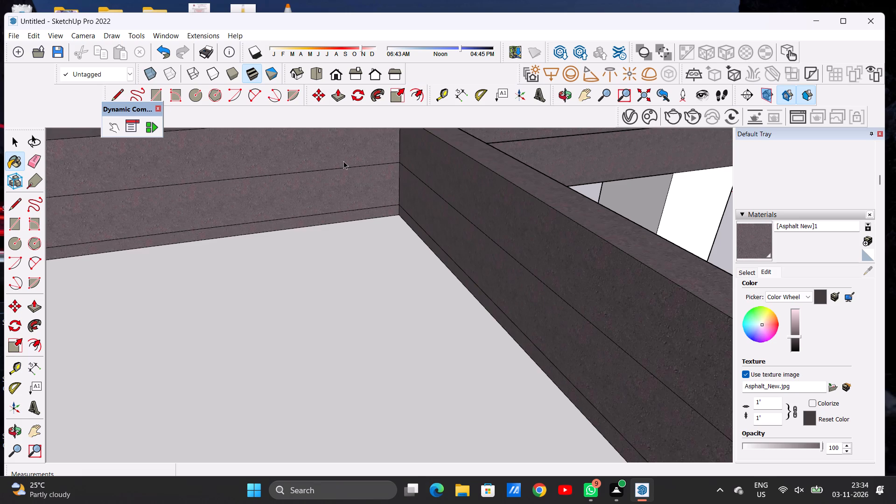
Examine the balcony parapet, its junction with the neighbouring dark beam, and the front facade for remaining unpainted faces.
type("O")
scroll(336, 202, "down", 10)
left_click_drag(430, 223, 322, 225)
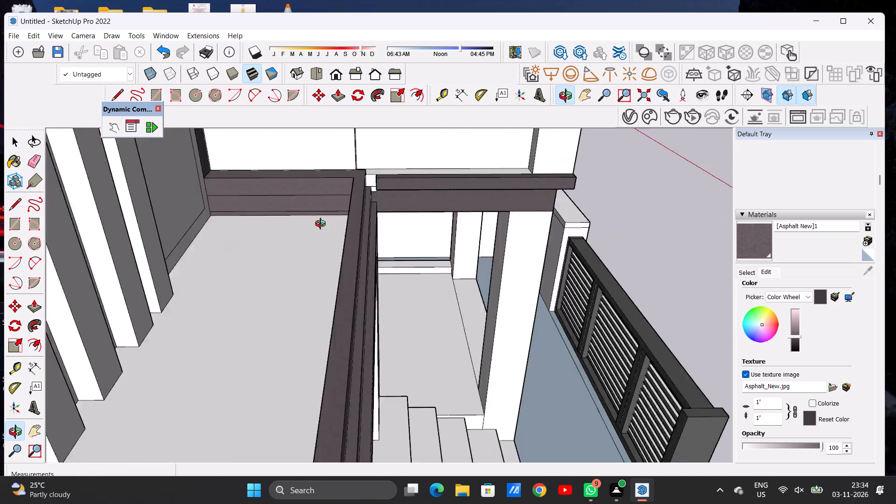
left_click_drag(322, 225, 245, 257)
scroll(397, 194, "up", 9)
scroll(342, 189, "down", 1)
scroll(342, 189, "up", 2)
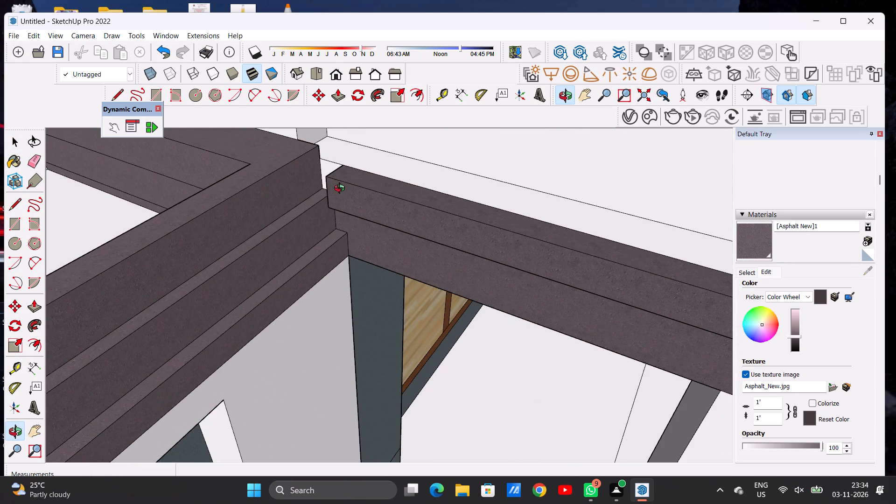
scroll(343, 204, "down", 8)
scroll(416, 211, "down", 14)
left_click_drag(403, 255, 360, 242)
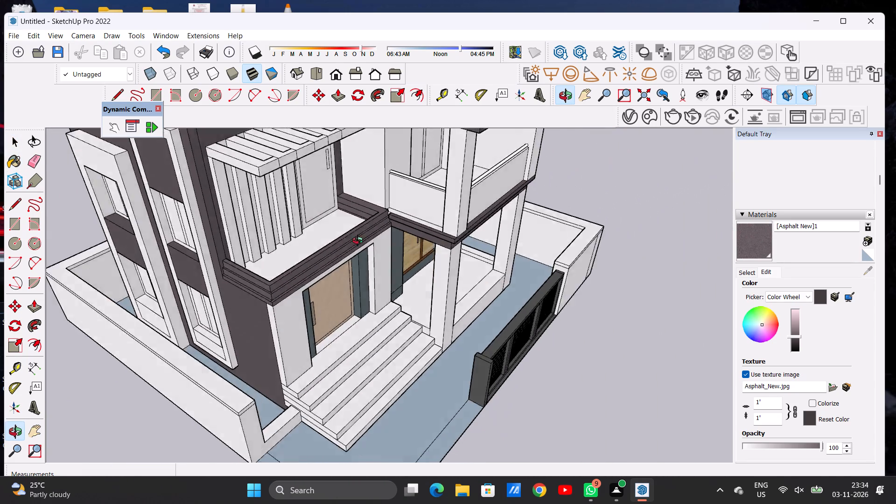
left_click_drag(360, 242, 193, 165)
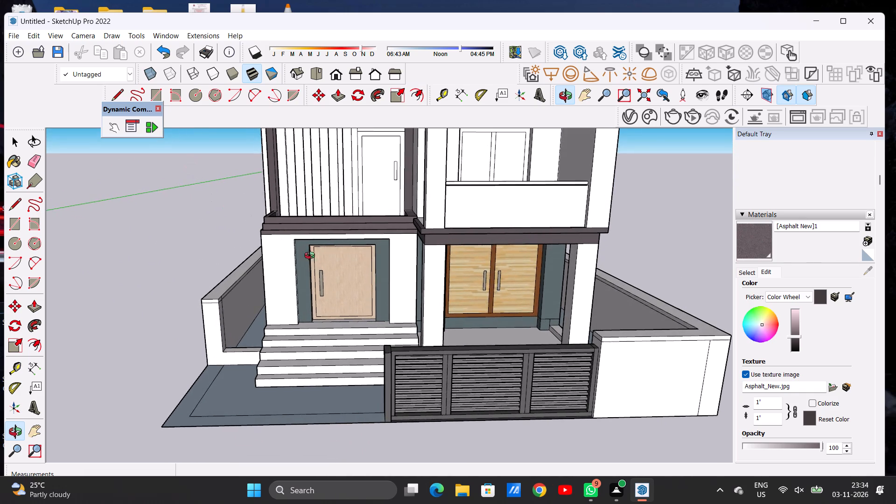
Examine the front facade, upper balcony, vertical slats and balcony door for faces that still need a material.
scroll(313, 258, "down", 5)
left_click_drag(344, 245, 343, 232)
scroll(347, 261, "down", 6)
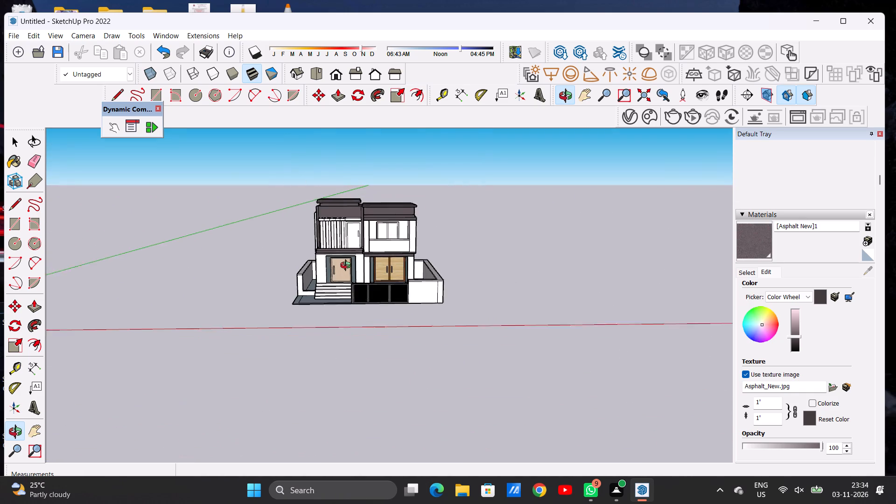
scroll(348, 266, "down", 2)
scroll(341, 221, "up", 1)
scroll(341, 221, "down", 1)
scroll(341, 221, "up", 1)
scroll(341, 221, "down", 1)
scroll(341, 221, "up", 15)
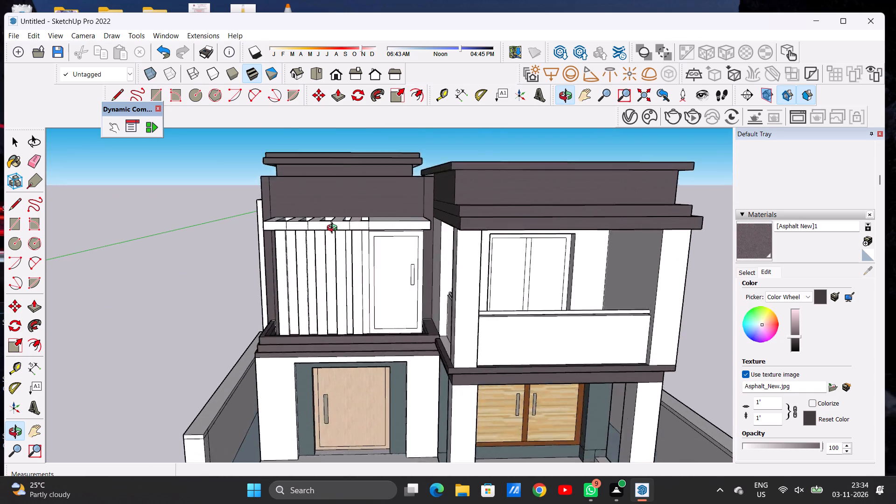
scroll(334, 229, "up", 5)
scroll(331, 259, "down", 6)
left_click_drag(329, 266, 362, 267)
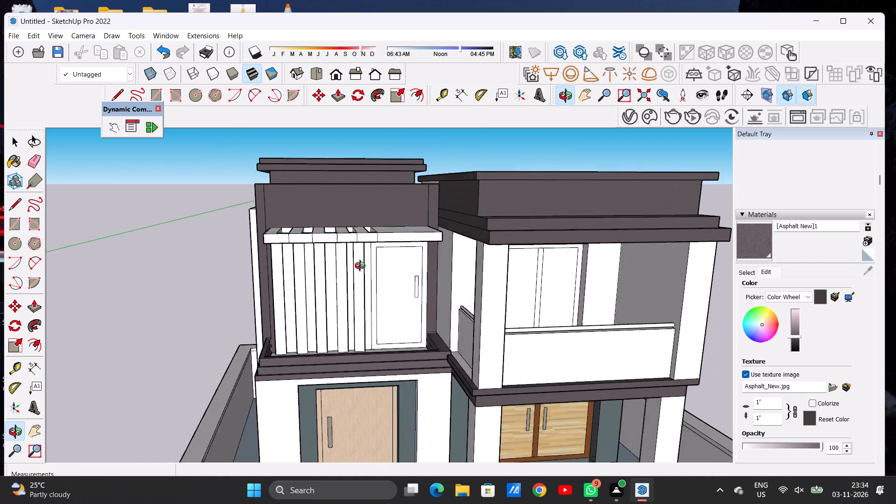
left_click_drag(362, 267, 475, 268)
left_click_drag(357, 288, 401, 294)
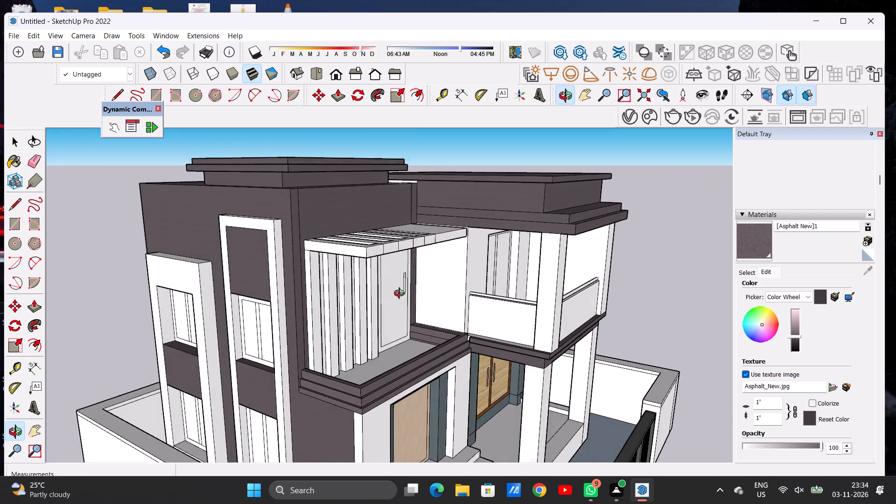
left_click_drag(401, 294, 346, 280)
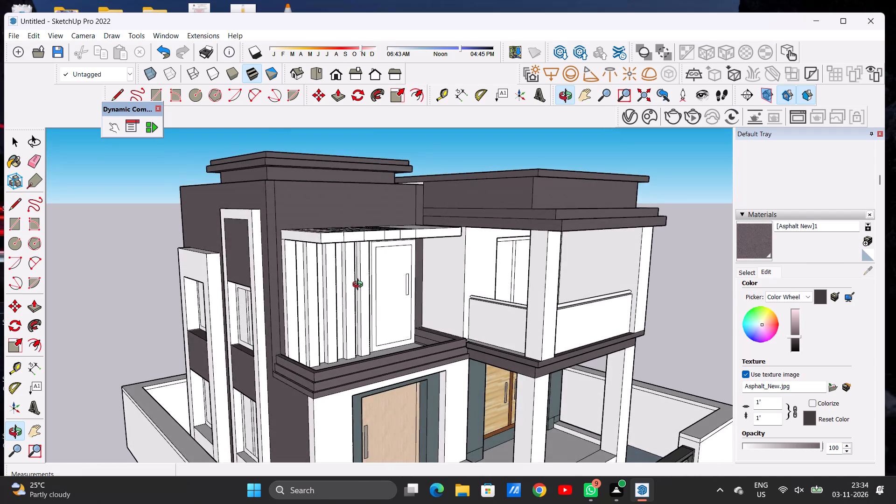
scroll(360, 286, "up", 6)
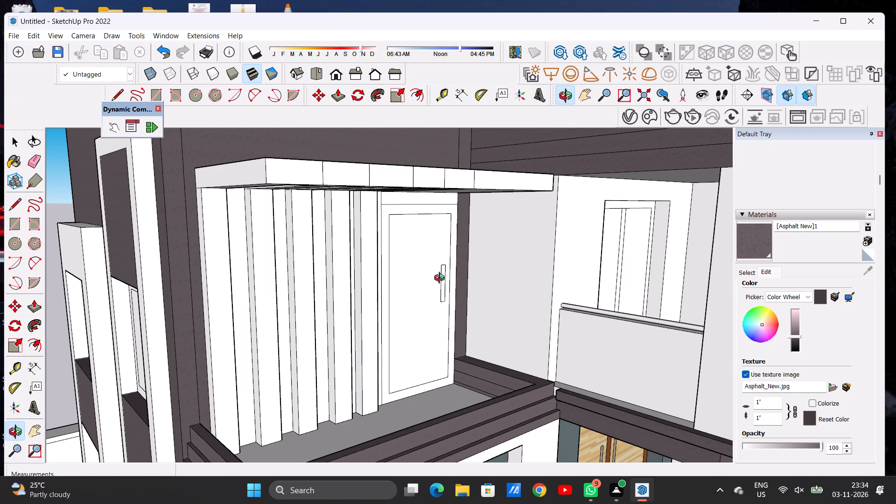
Paint the single entrance door's panel with Cladding Siding Tan from the Brick, Cladding and Siding materials.
left_click(744, 278)
left_click(751, 270)
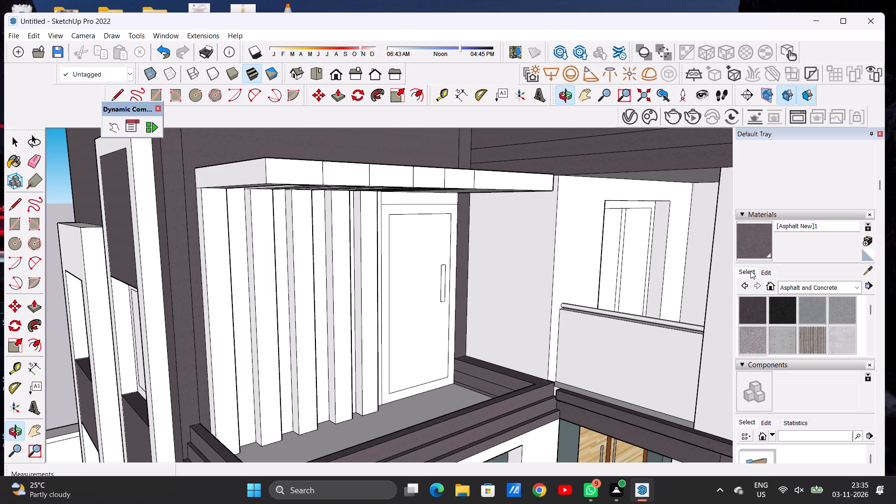
left_click(793, 287)
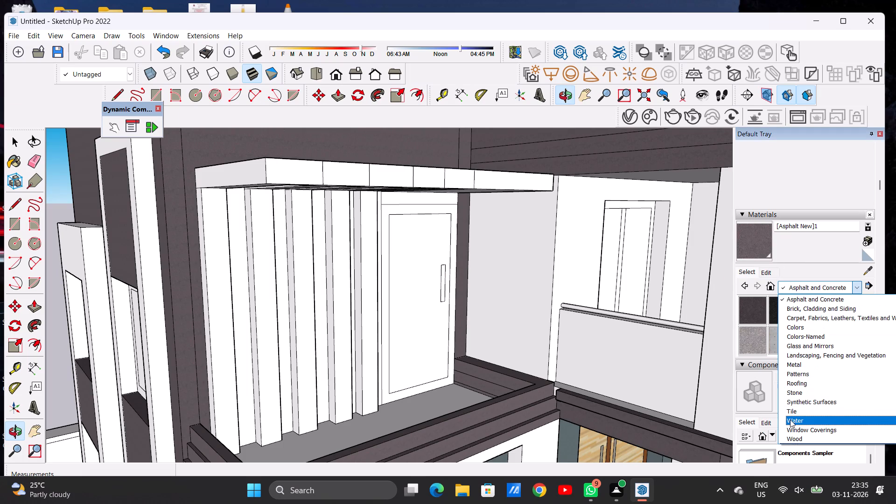
left_click(800, 441)
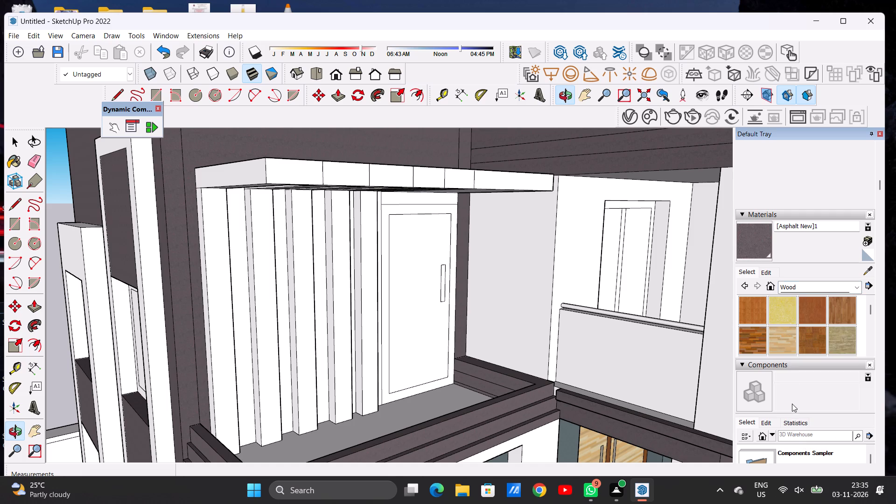
scroll(799, 338, "down", 1)
left_click(796, 288)
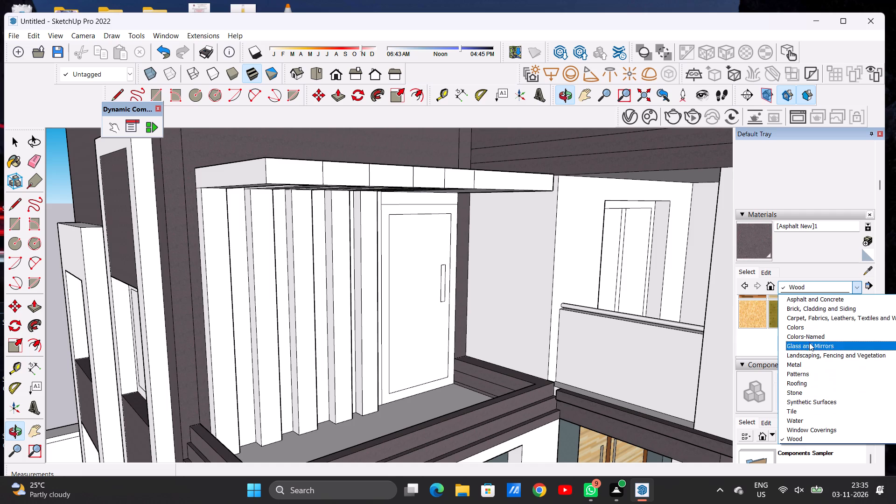
left_click(811, 312)
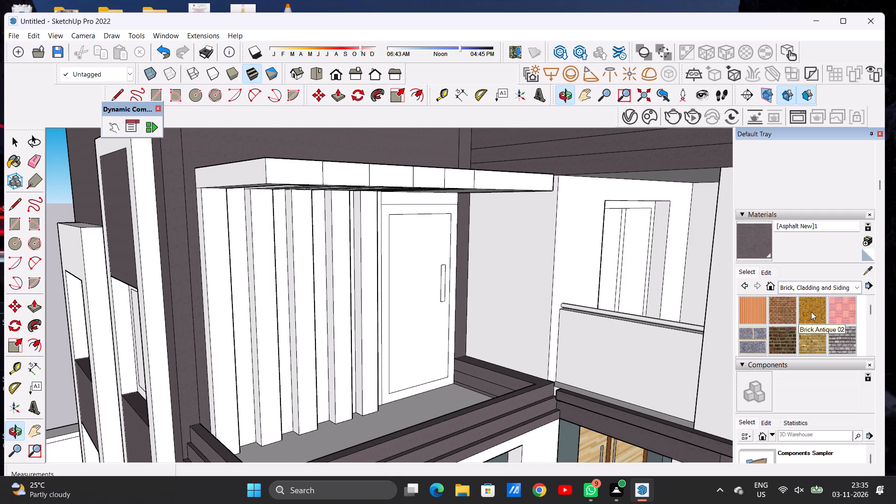
scroll(779, 323, "down", 2)
scroll(779, 323, "up", 1)
left_click(780, 315)
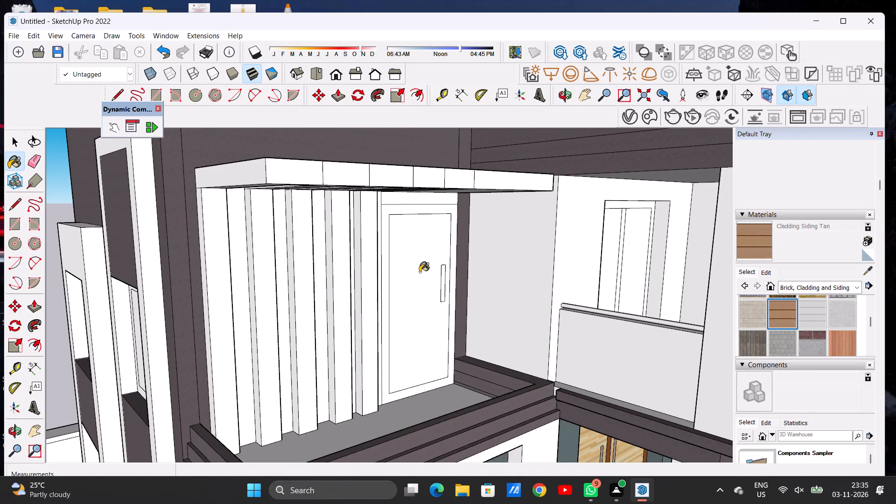
scroll(361, 292, "down", 8)
scroll(347, 431, "down", 1)
scroll(349, 432, "up", 7)
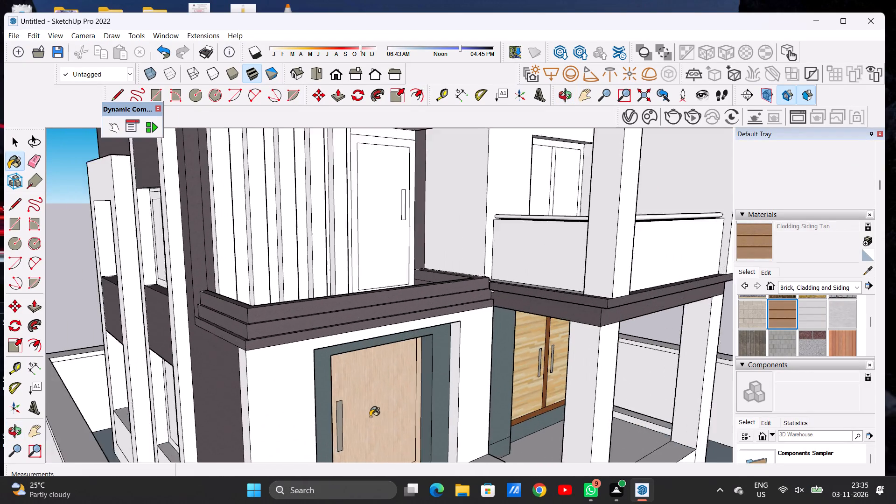
scroll(370, 417, "down", 2)
scroll(370, 417, "up", 4)
left_click(352, 376)
scroll(385, 394, "up", 1)
scroll(385, 394, "down", 1)
scroll(385, 394, "up", 3)
scroll(328, 382, "down", 8)
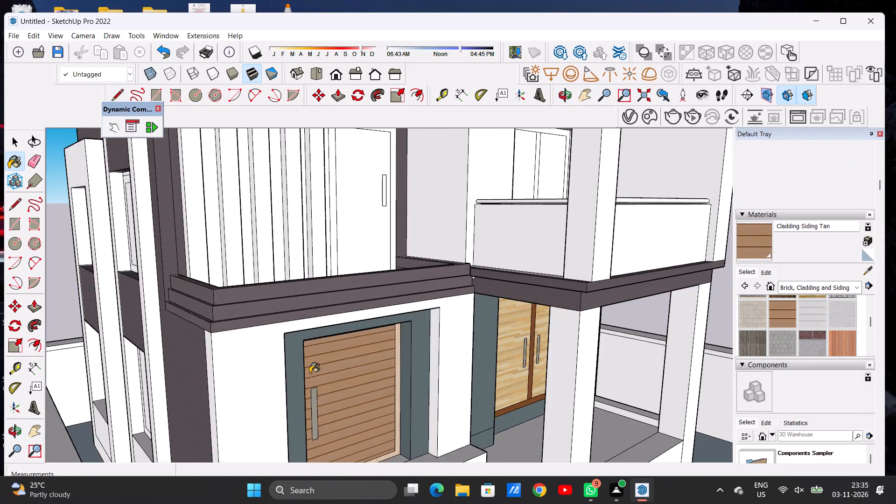
Brighten the Cladding Siding Tan material to a light orange tone.
scroll(310, 373, "down", 6)
scroll(357, 415, "up", 14)
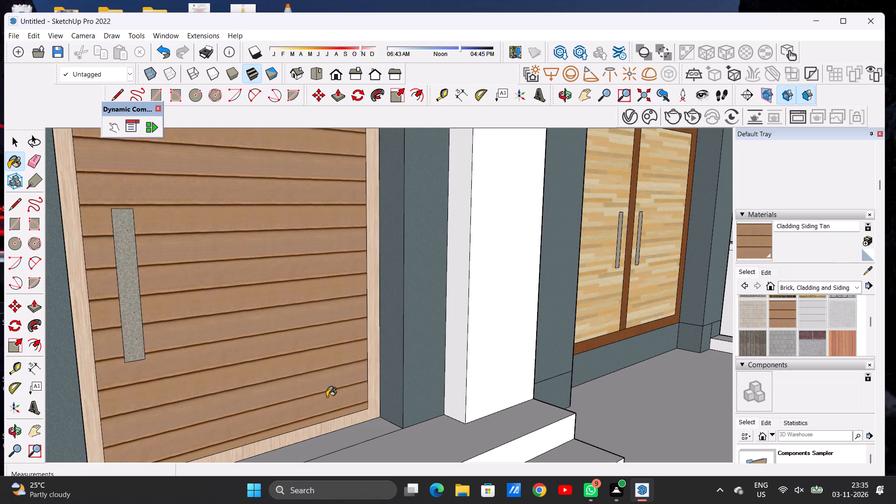
scroll(324, 392, "down", 1)
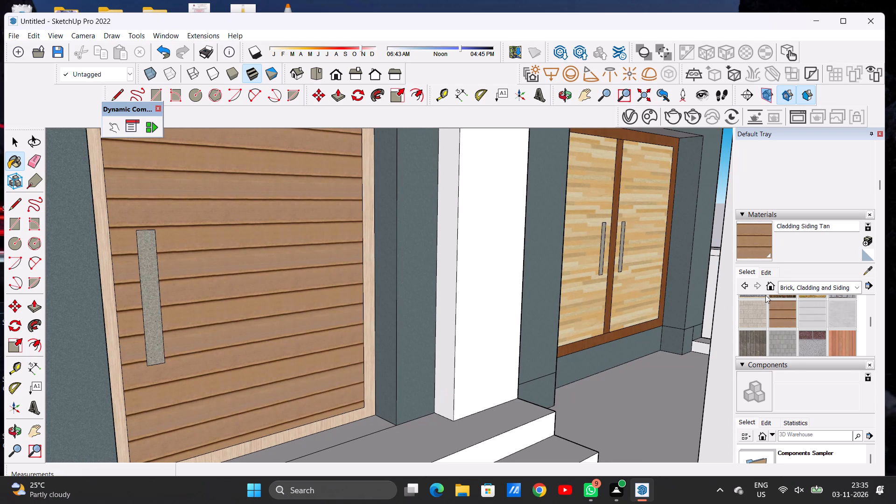
left_click(764, 273)
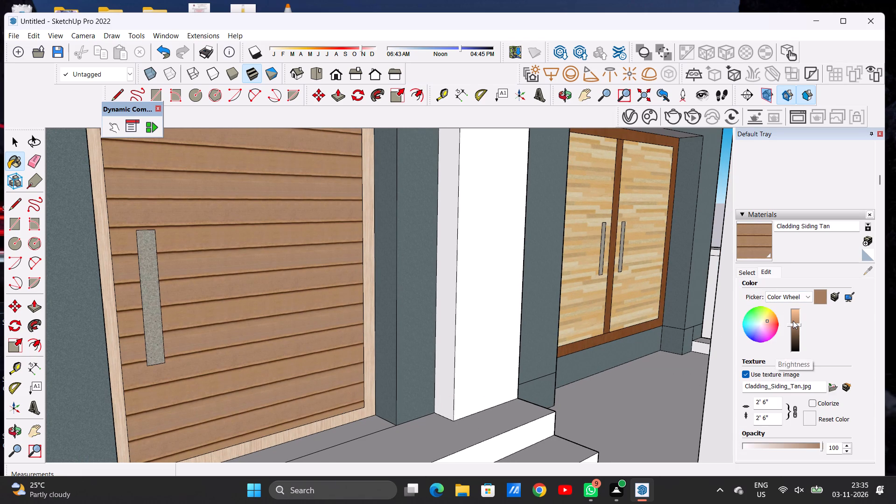
left_click(793, 321)
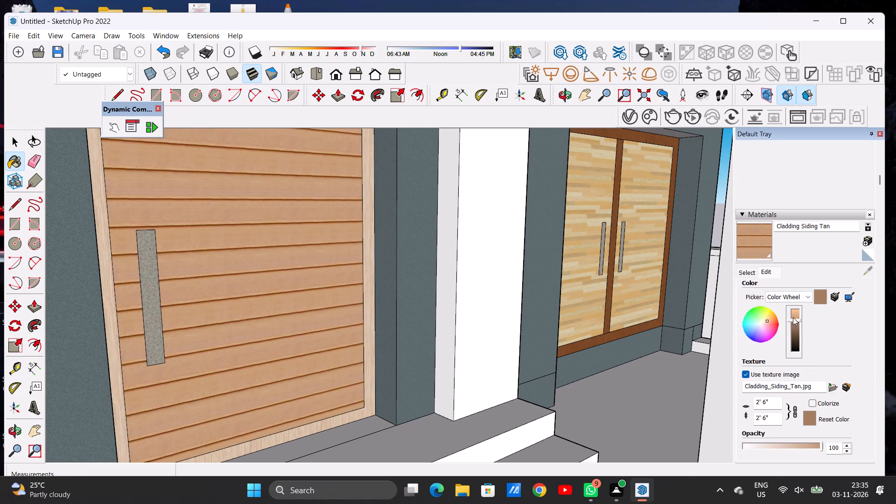
left_click(794, 313)
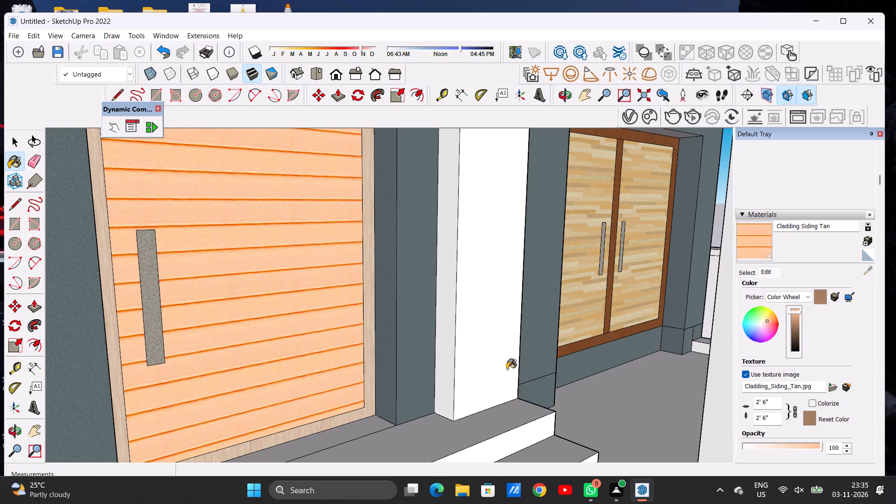
Examine the recoloured entrance door from the front and beside the double wooden doors.
scroll(460, 369, "down", 6)
scroll(326, 321, "down", 4)
scroll(375, 324, "up", 6)
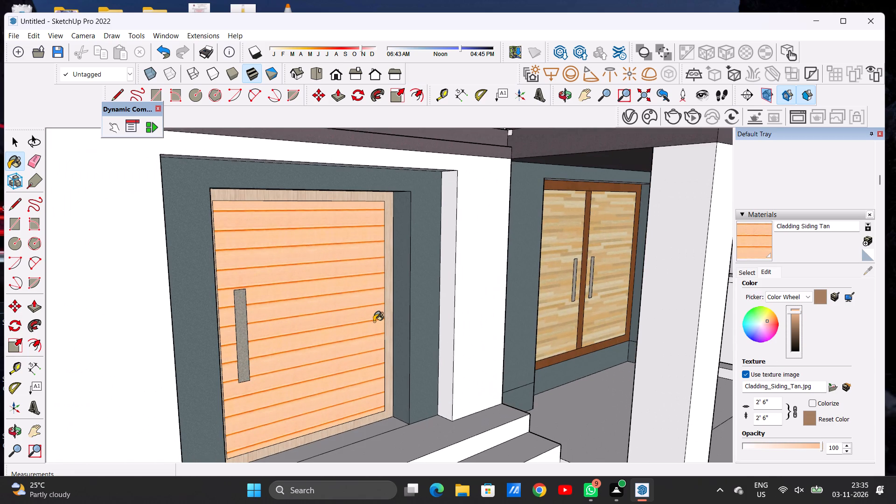
key("space")
type("O")
left_click_drag(394, 341, 390, 341)
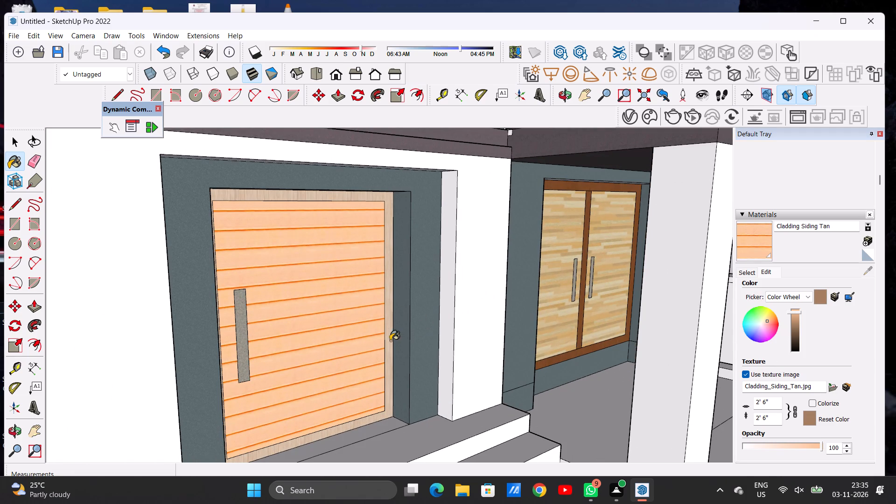
left_click_drag(390, 341, 382, 338)
key("space")
type("O")
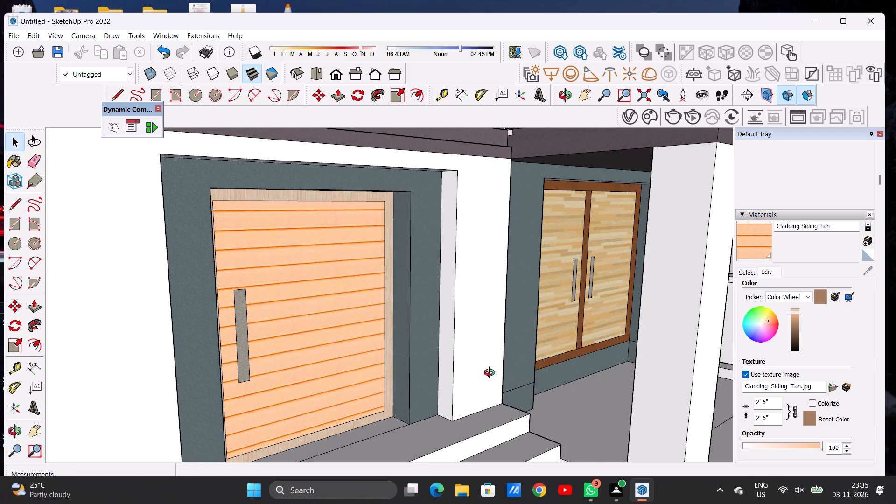
left_click_drag(495, 359, 360, 365)
scroll(513, 335, "down", 8)
left_click_drag(406, 339, 392, 325)
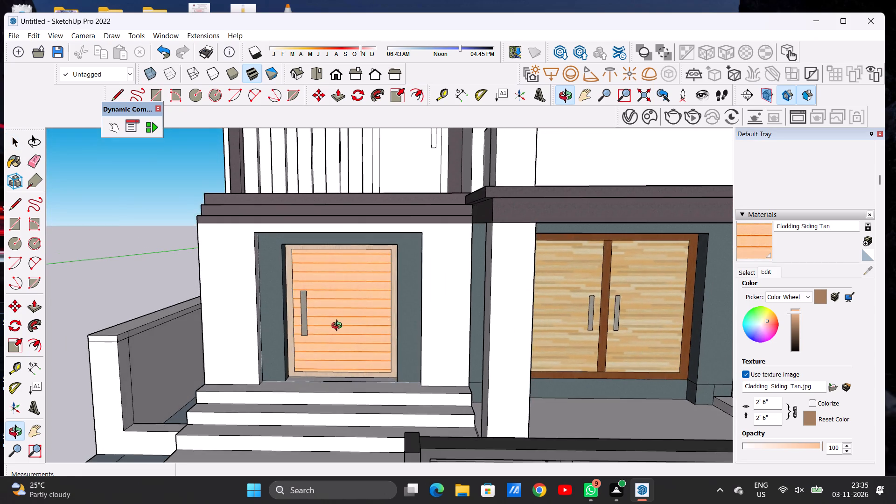
scroll(331, 325, "up", 7)
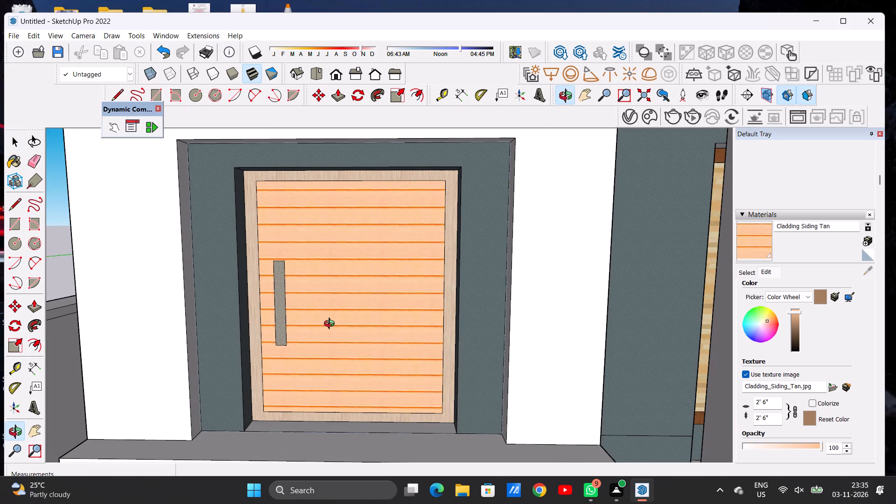
scroll(389, 366, "down", 2)
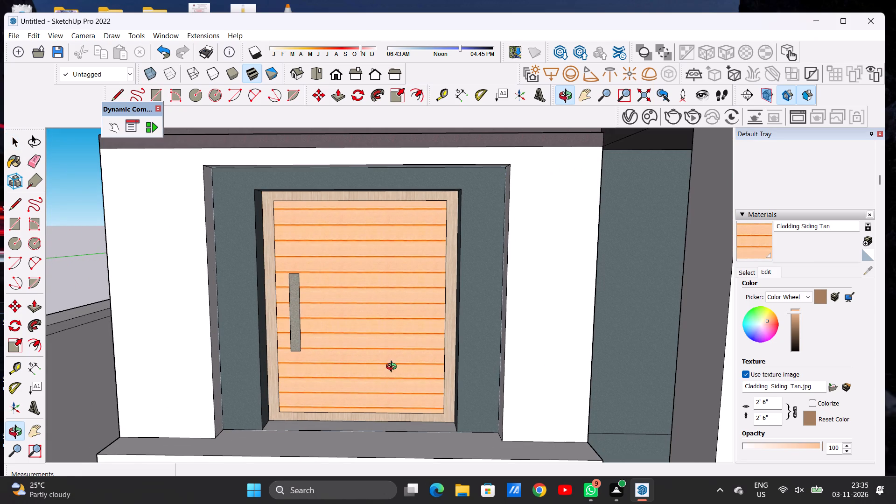
Browse the Brick, Cladding and Siding and the Landscaping, Fencing and Vegetation materials for an alternative door finish.
left_click(748, 276)
scroll(806, 310, "down", 1)
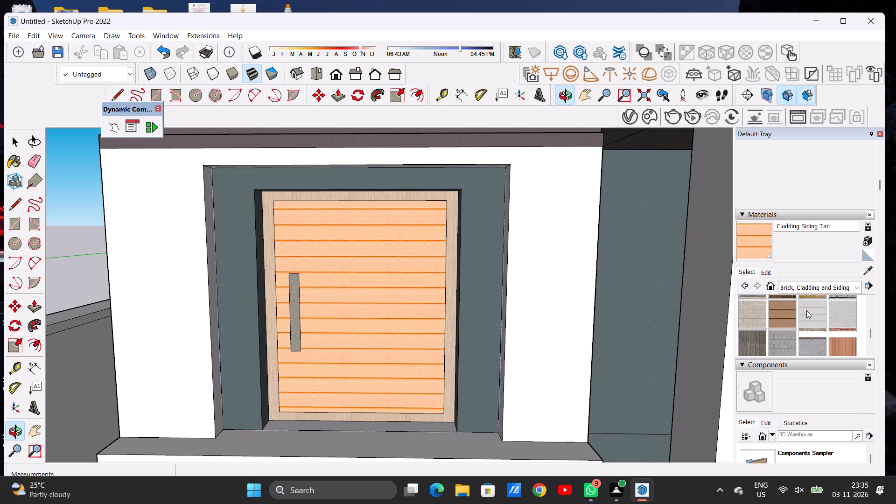
scroll(806, 310, "down", 1)
scroll(806, 310, "up", 1)
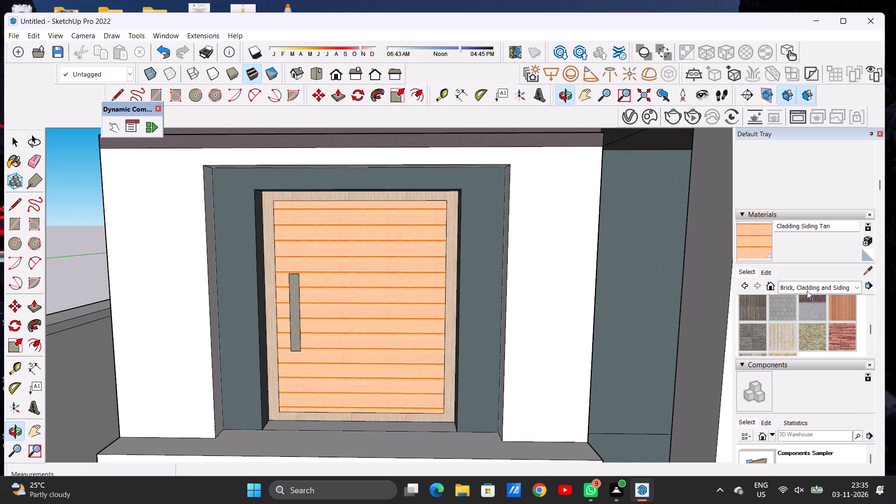
left_click(807, 291)
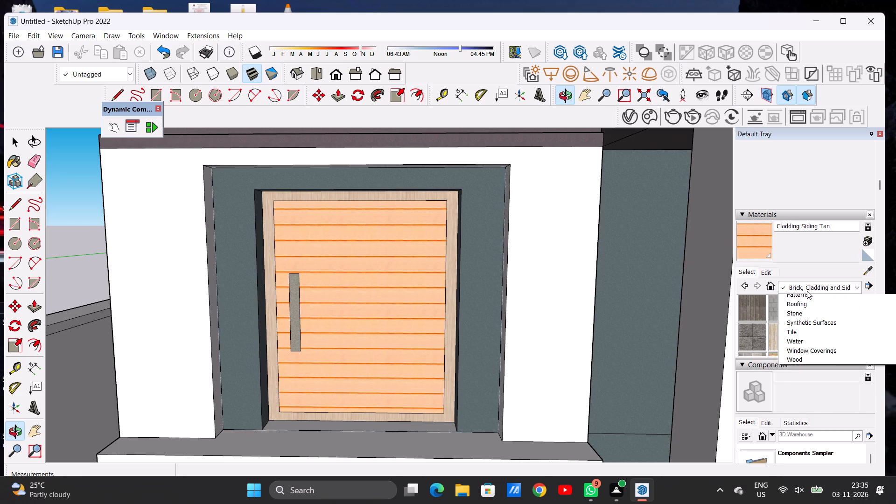
left_click(810, 354)
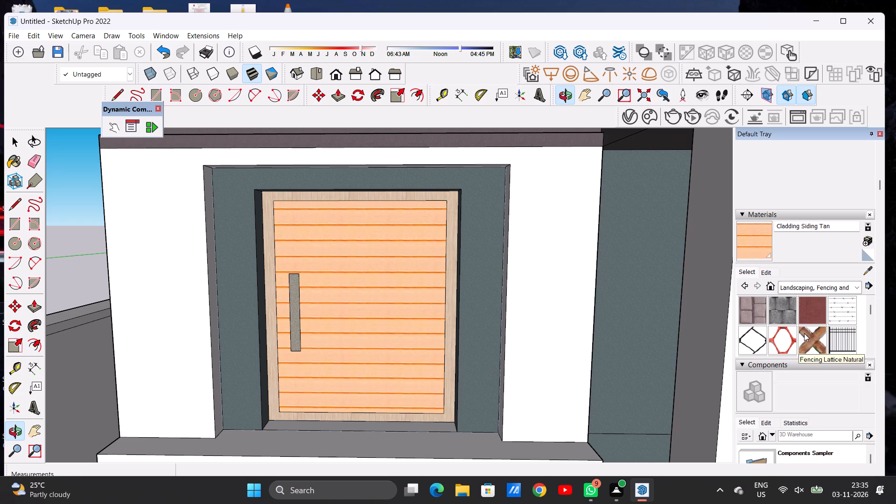
scroll(804, 333, "down", 3)
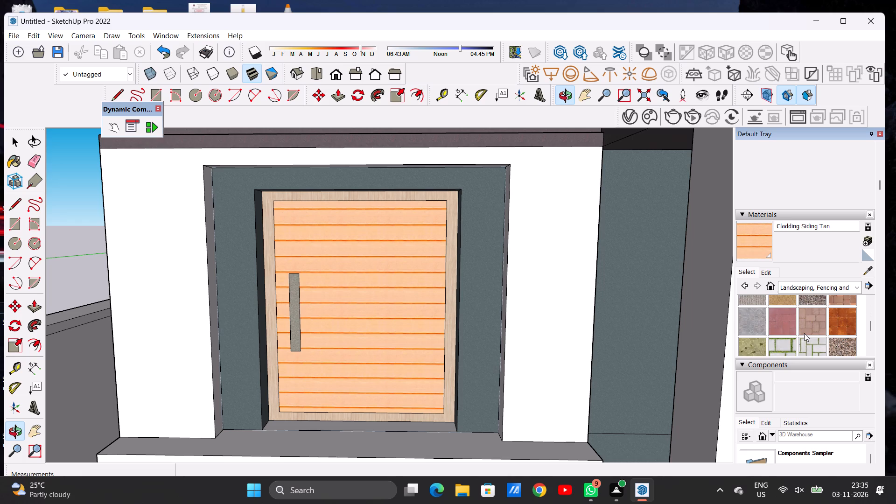
scroll(804, 333, "down", 4)
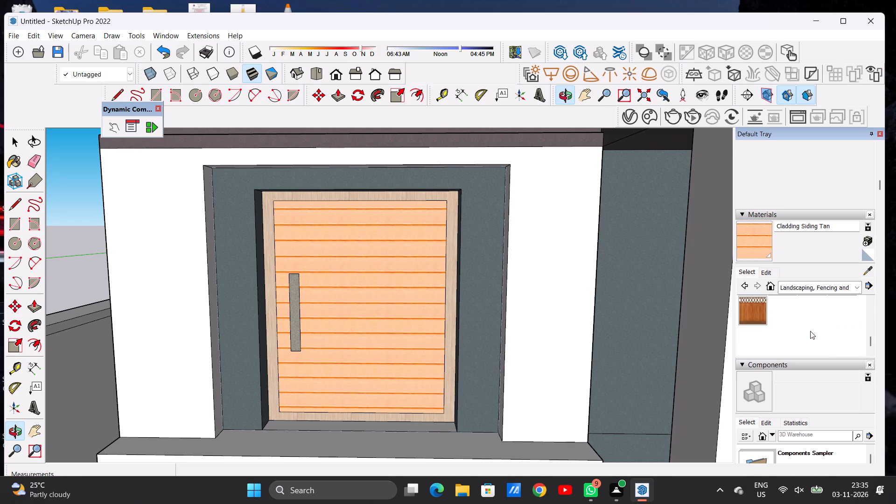
scroll(810, 331, "down", 1)
scroll(775, 271, "up", 2)
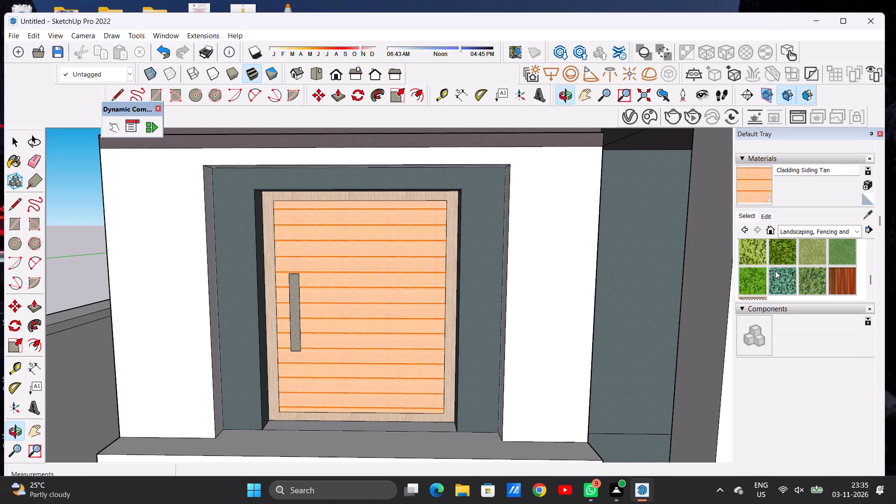
scroll(775, 271, "up", 6)
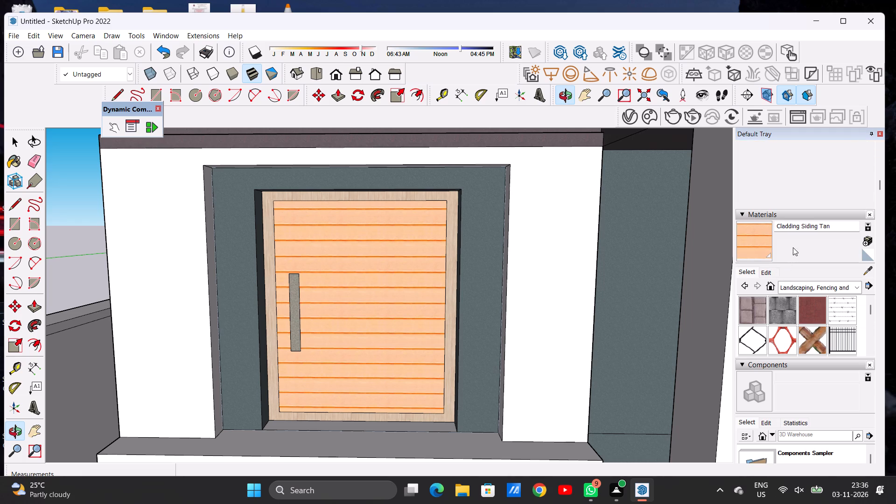
Apply the brightened Cladding Siding Tan to the single entrance door's panel again.
left_click(761, 244)
left_click(424, 291)
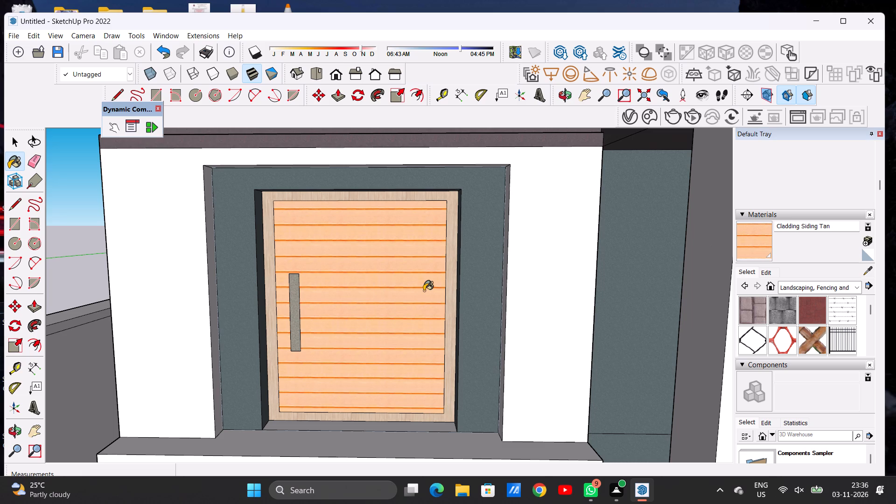
Set the Cladding Siding Tan texture size to 5' so the entrance door shows wider boards.
scroll(443, 286, "down", 6)
scroll(420, 303, "up", 5)
scroll(420, 303, "down", 1)
scroll(420, 303, "up", 1)
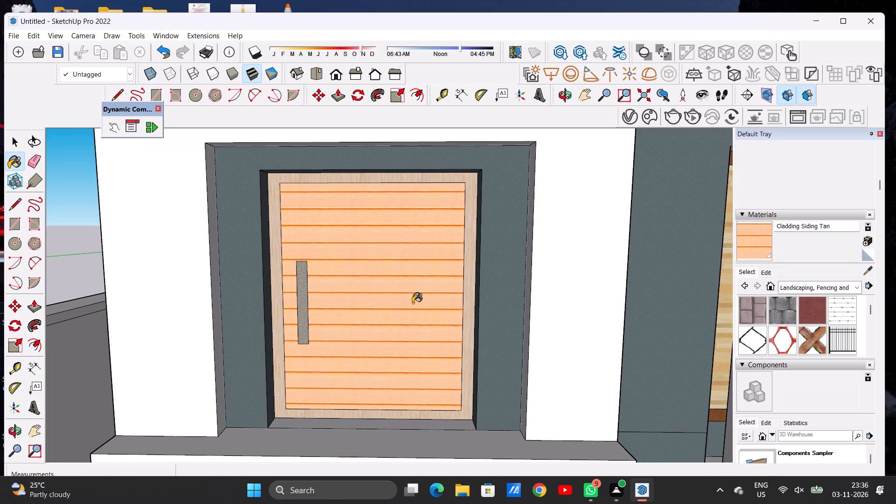
left_click(763, 277)
left_click(769, 273)
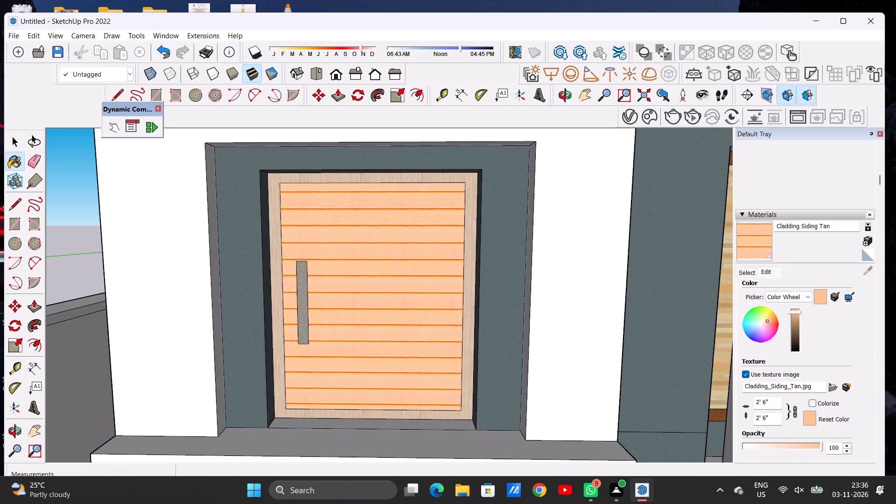
left_click(771, 418)
key("BackSpace")
key("BackSpace")
key("BackSpace")
key("BackSpace")
key("BackSpace")
key("BackSpace")
key("BackSpace")
key("BackSpace")
key("BackSpace")
key("BackSpace")
key("BackSpace")
key("BackSpace")
key("BackSpace")
key("BackSpace")
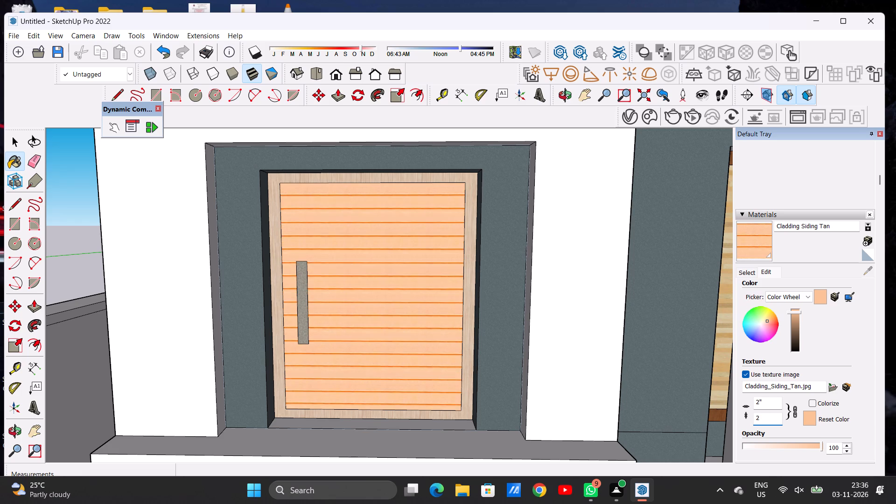
type("5'")
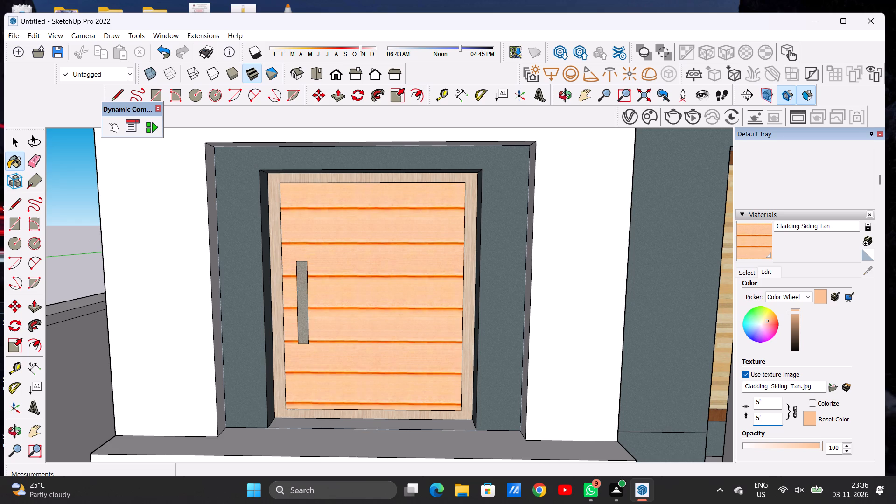
key("Return")
Examine the resized door cladding against the whole front facade.
scroll(413, 414, "down", 6)
scroll(370, 398, "down", 14)
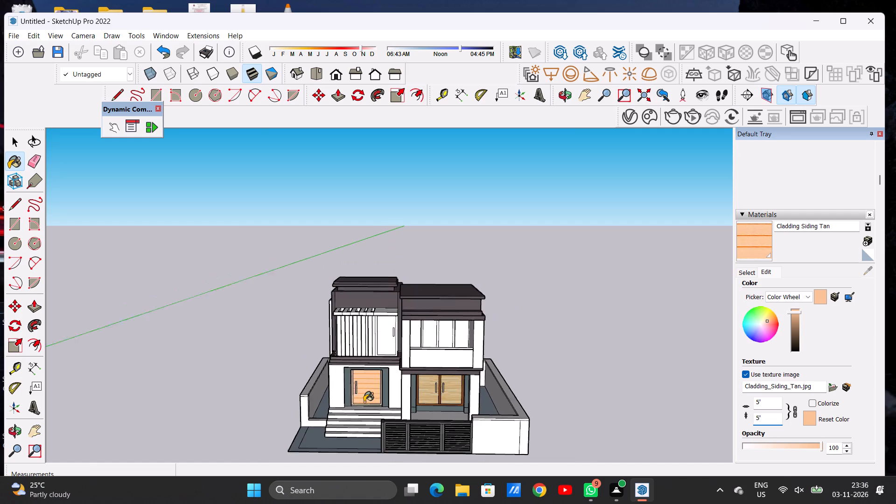
scroll(364, 402, "down", 2)
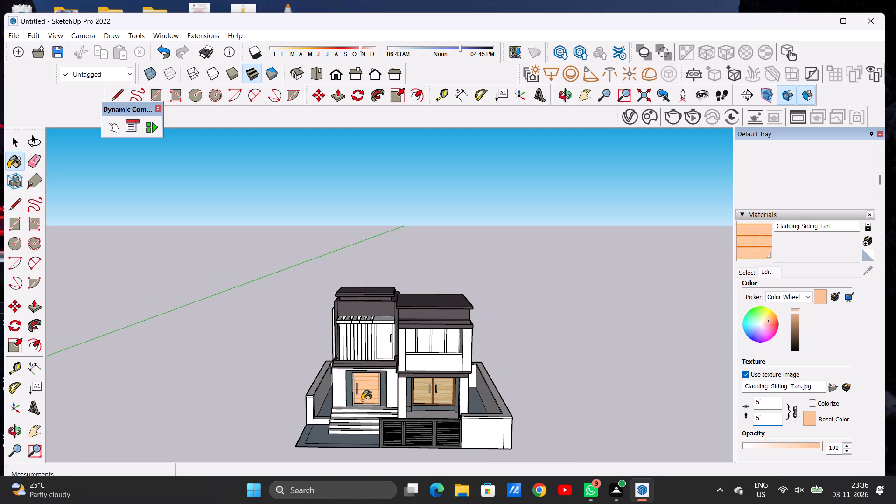
key("space")
scroll(362, 400, "up", 1)
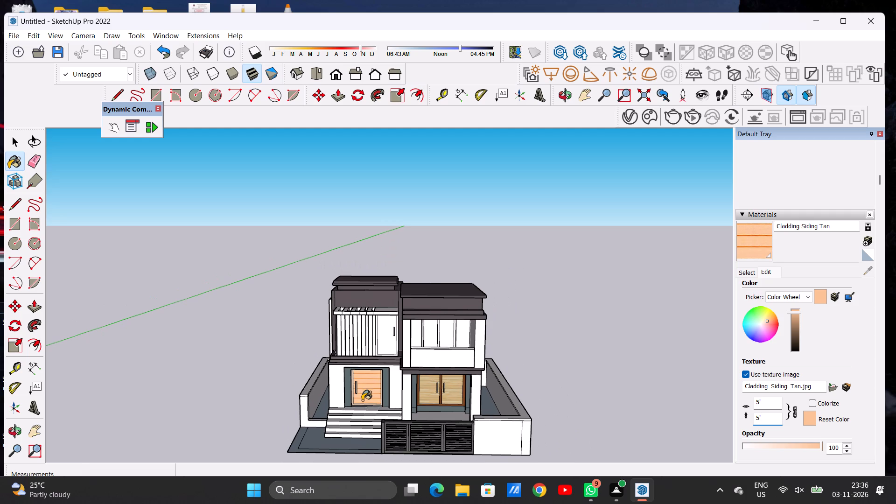
left_click(557, 344)
key("space")
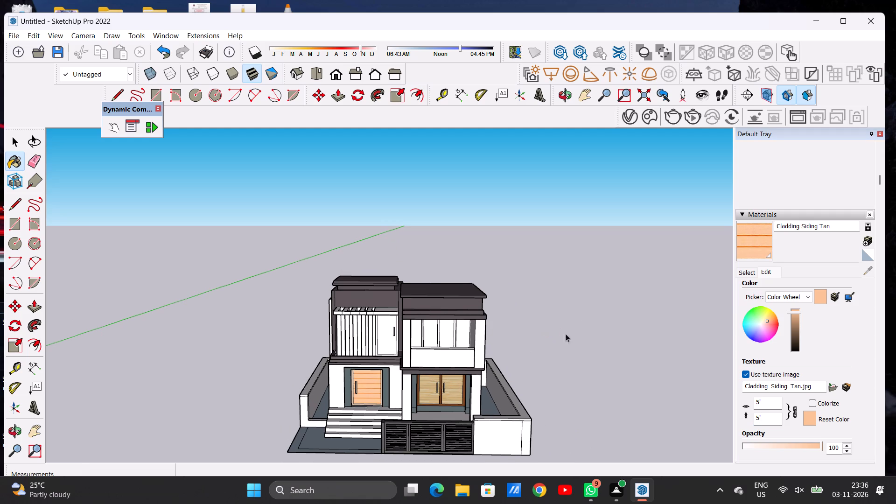
Apply the Wood Bamboo material to the front faces of the five vertical slats beside the upper balcony door.
left_click(749, 273)
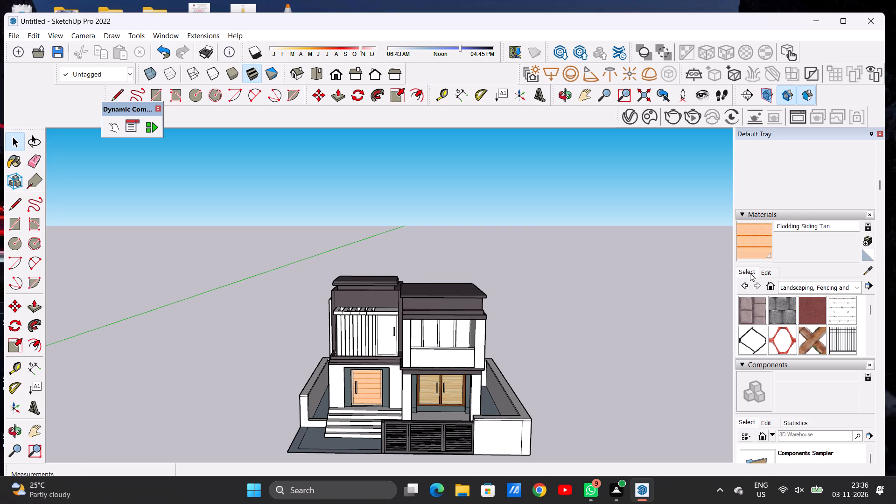
left_click(790, 288)
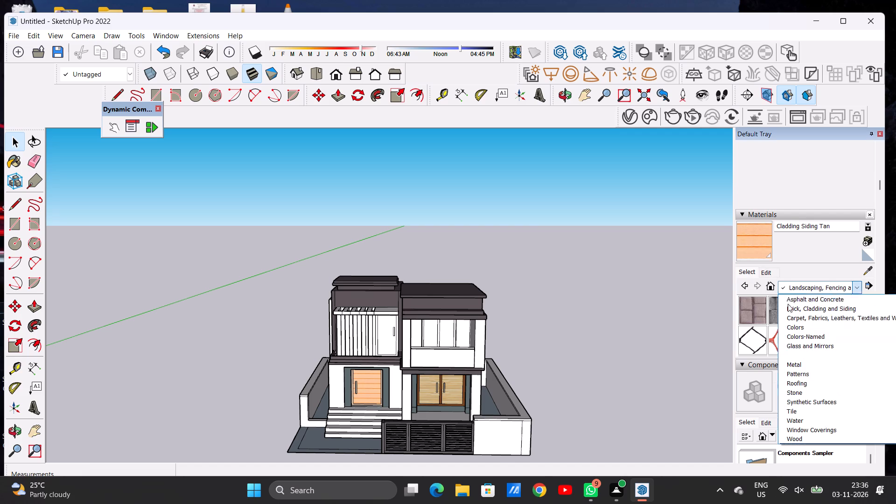
left_click(795, 438)
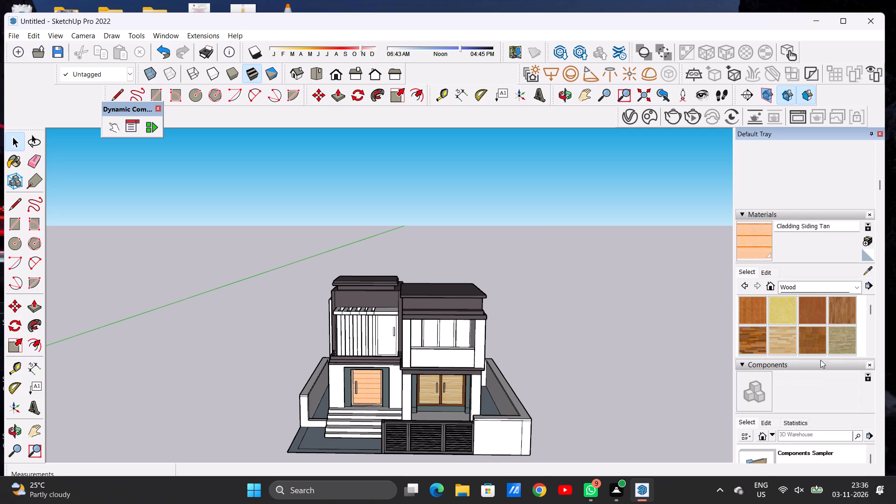
left_click(810, 337)
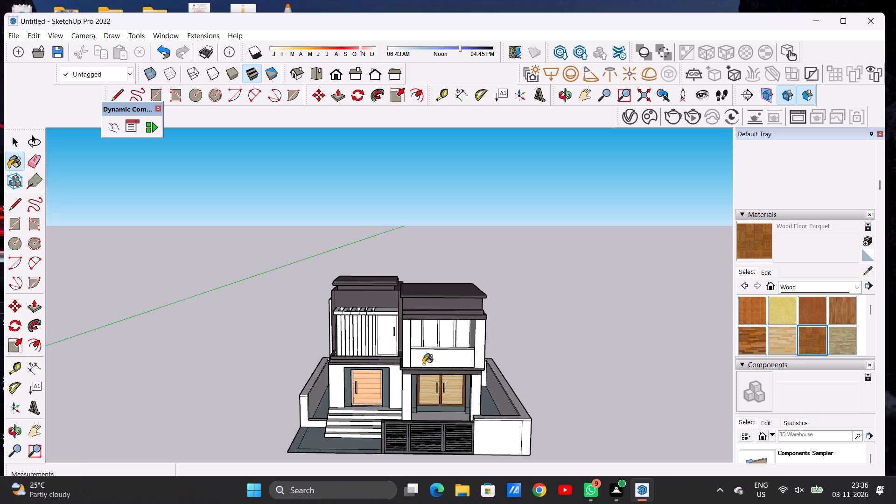
left_click(755, 308)
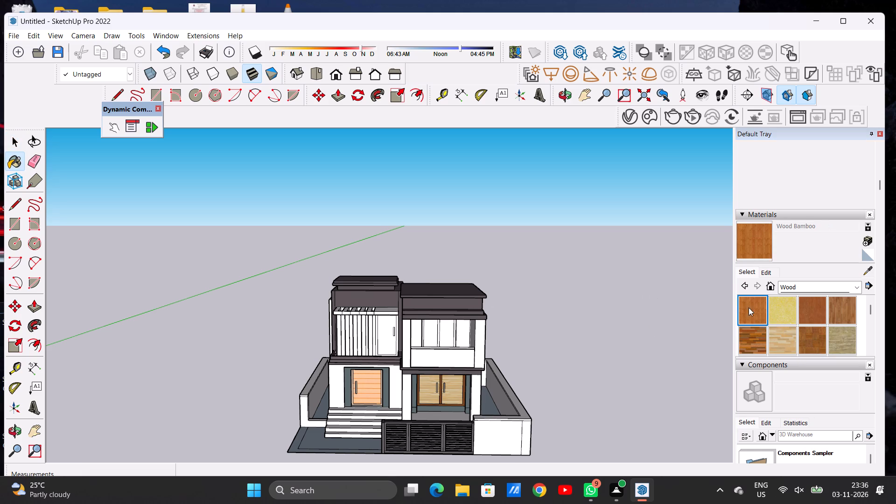
scroll(326, 309, "up", 15)
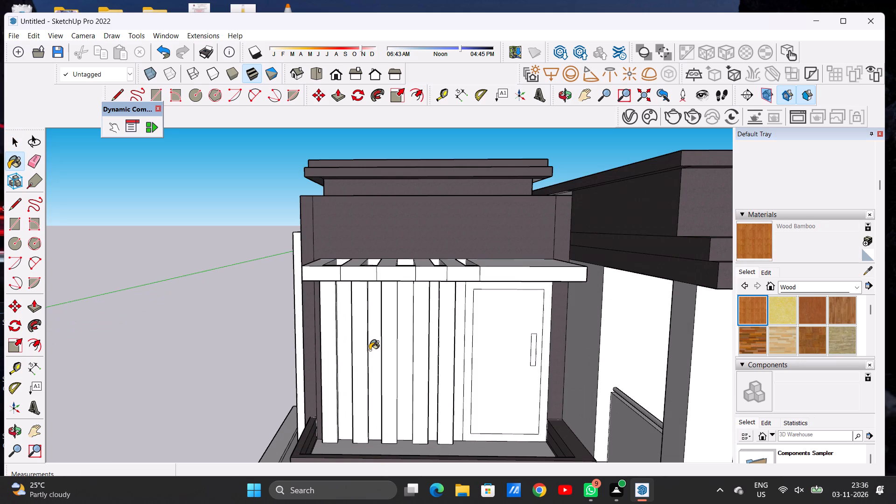
scroll(334, 377, "up", 5)
left_click(330, 362)
left_click(372, 352)
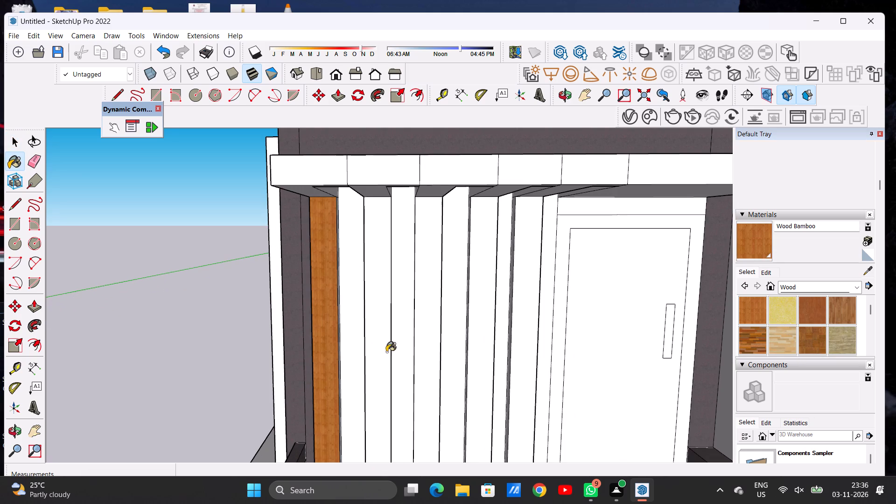
left_click(432, 339)
scroll(351, 343, "down", 5)
scroll(449, 346, "up", 7)
scroll(450, 346, "down", 3)
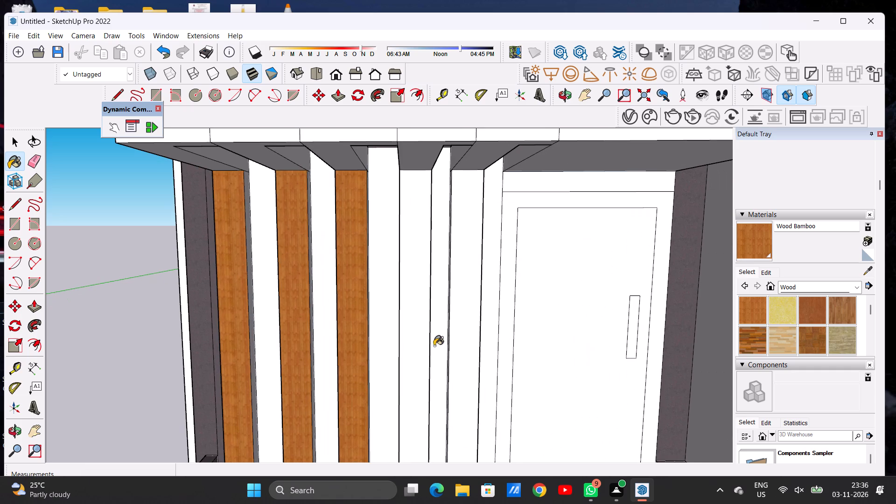
left_click(417, 345)
left_click(464, 341)
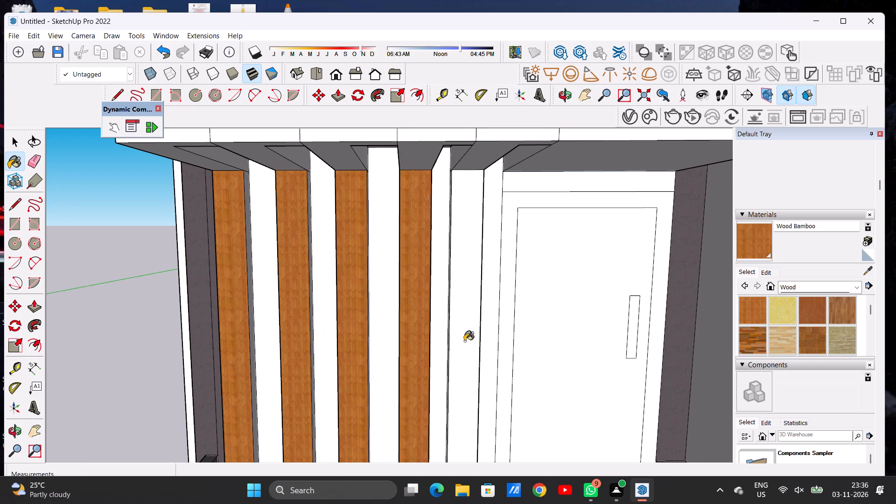
Apply Wood Bamboo to the outer side of the end vertical slat and the pergola beam above it.
scroll(454, 331, "down", 7)
key("o")
scroll(436, 323, "down", 6)
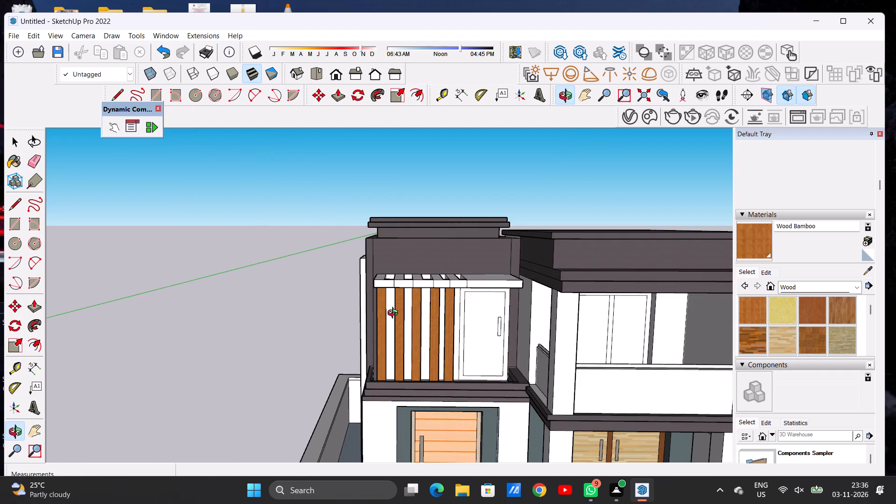
left_click_drag(391, 313, 592, 334)
scroll(396, 278, "up", 9)
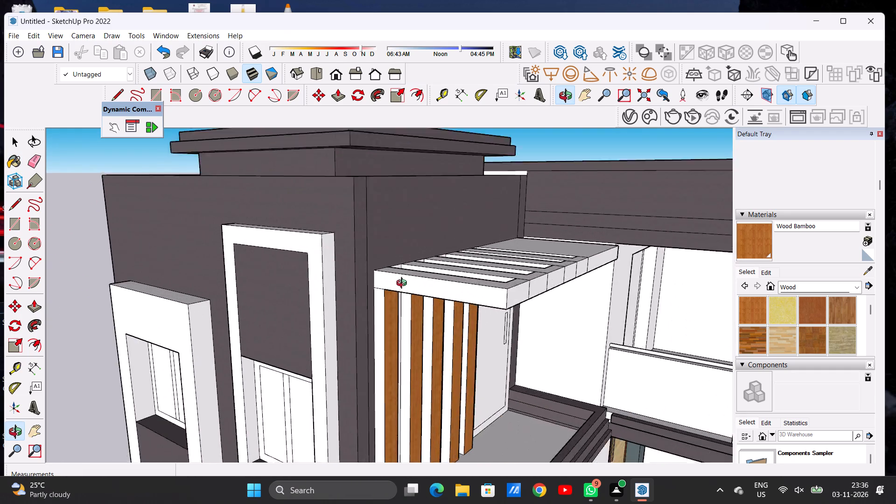
scroll(404, 284, "up", 4)
left_click(764, 249)
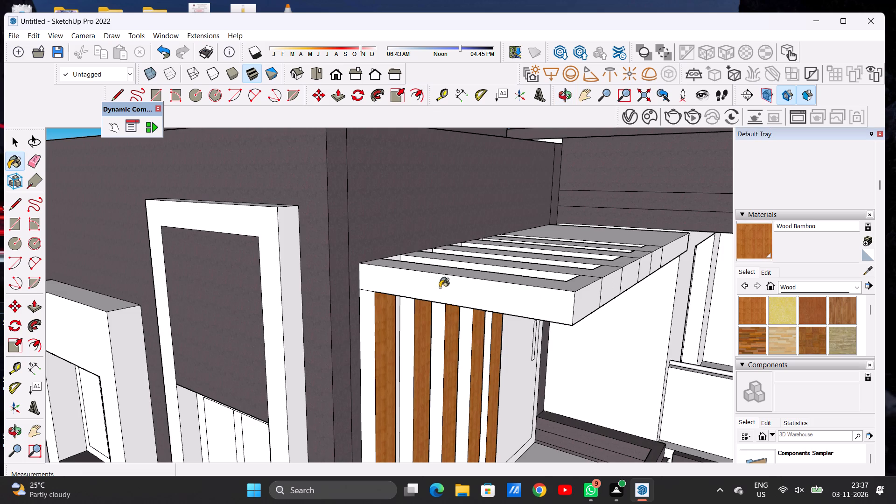
scroll(392, 299, "up", 4)
left_click(357, 305)
left_click(378, 275)
scroll(348, 275, "down", 8)
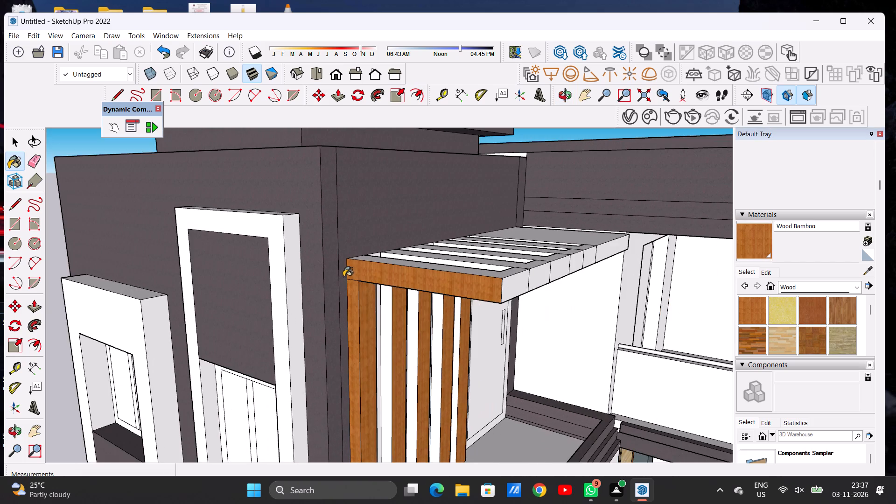
scroll(409, 261, "down", 5)
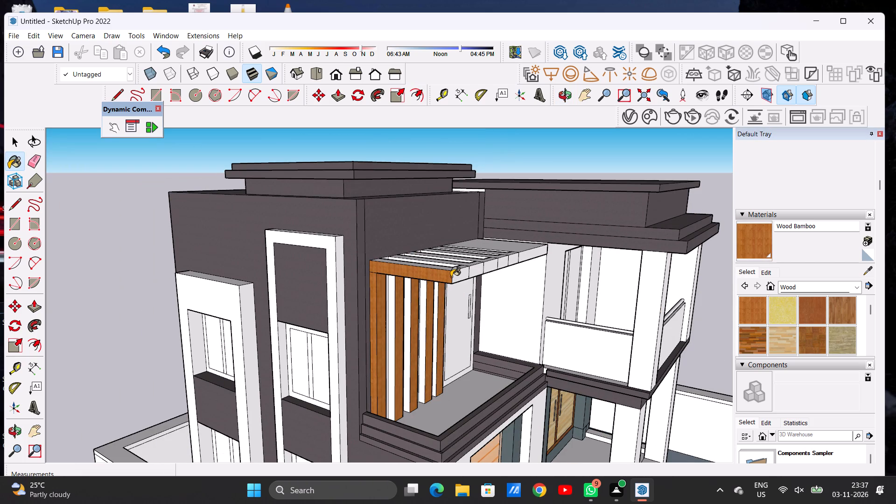
Apply Wood Bamboo to the top faces of the five pergola slats and the adjoining flat canopy slab.
key("o")
left_click_drag(443, 274, 385, 355)
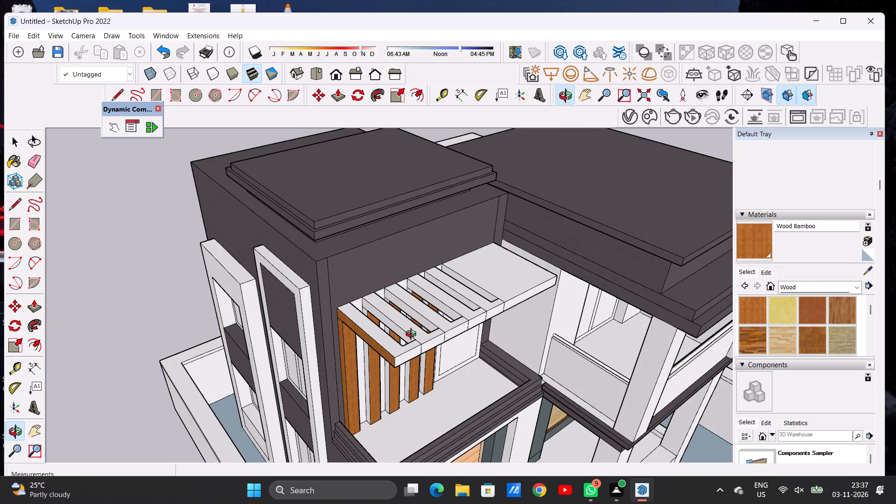
scroll(419, 347, "down", 3)
scroll(445, 324, "up", 2)
scroll(445, 324, "down", 1)
scroll(445, 324, "up", 3)
left_click_drag(426, 322, 423, 360)
scroll(350, 429, "up", 5)
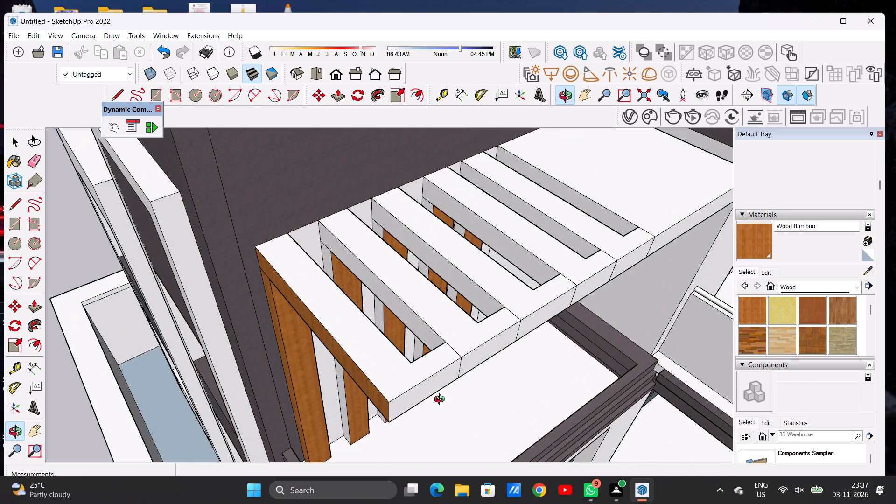
left_click(766, 245)
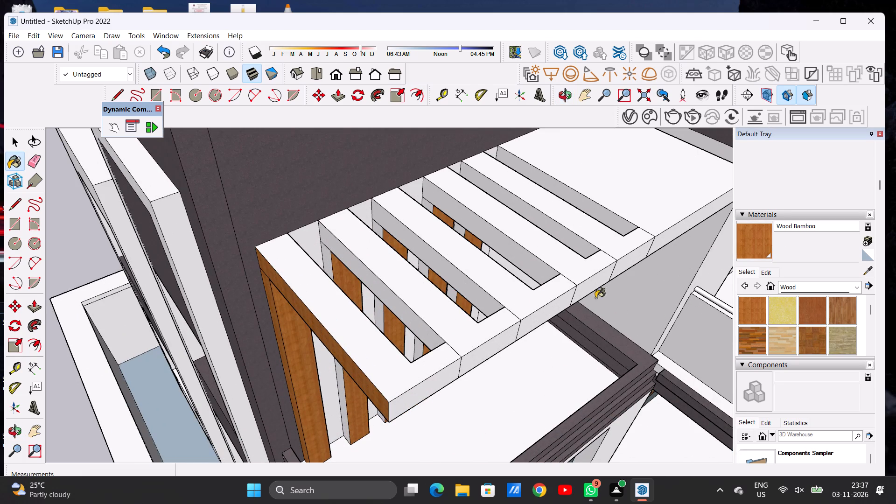
left_click(404, 374)
left_click(455, 325)
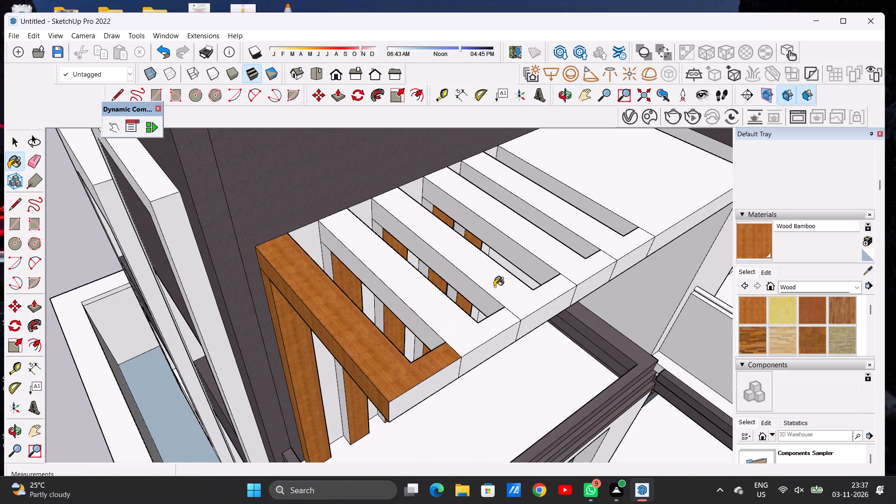
left_click(497, 285)
left_click(557, 250)
left_click(588, 228)
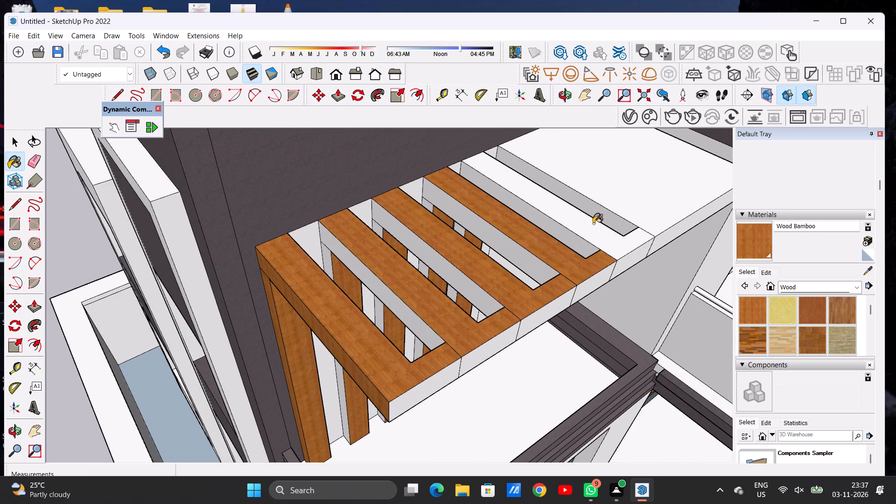
left_click(625, 203)
Apply Wood Bamboo to the inner side faces of the second and third pergola slats, seen through the first two gaps.
scroll(330, 311, "down", 6)
scroll(349, 315, "up", 5)
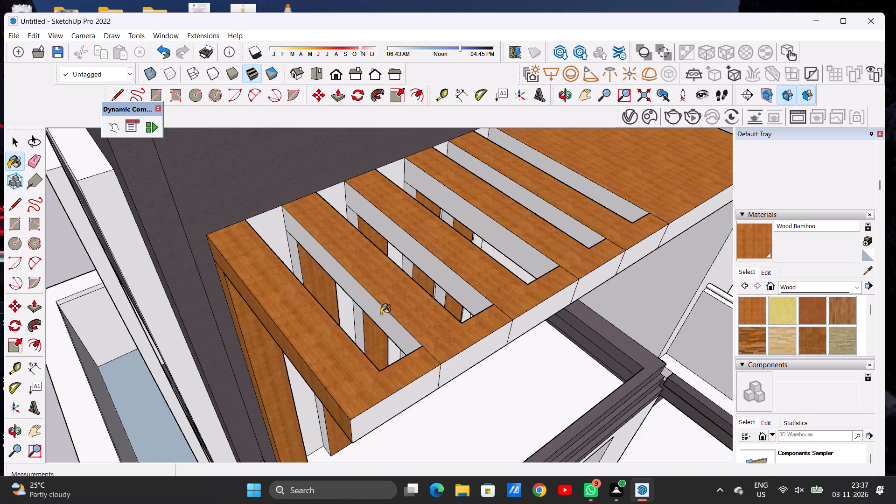
scroll(387, 312, "up", 4)
left_click(374, 314)
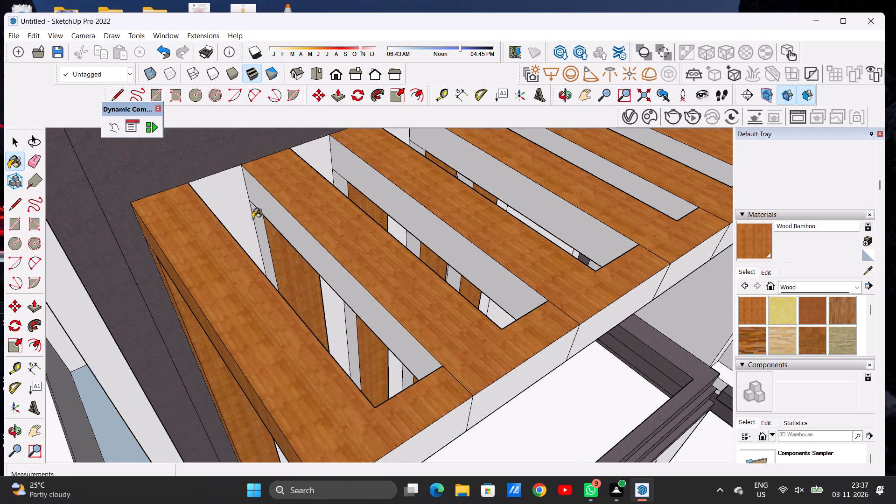
left_click(257, 217)
left_click(355, 168)
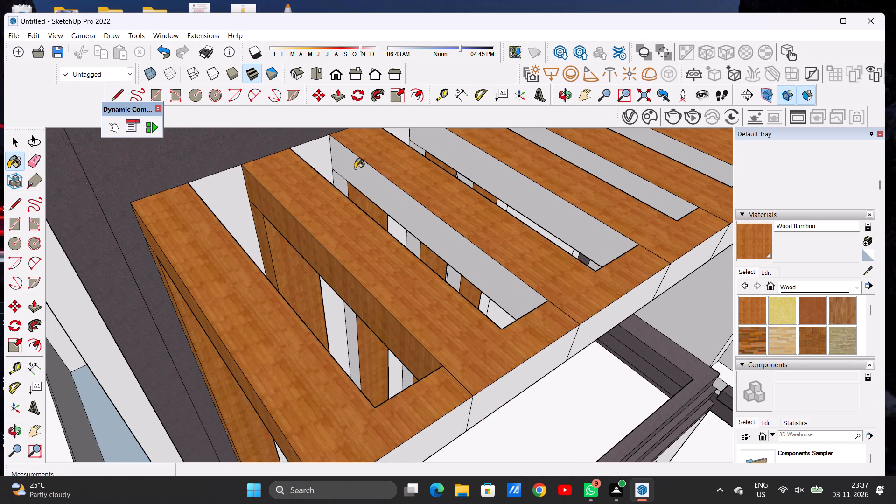
left_click(338, 181)
scroll(322, 219, "down", 6)
scroll(414, 175, "up", 2)
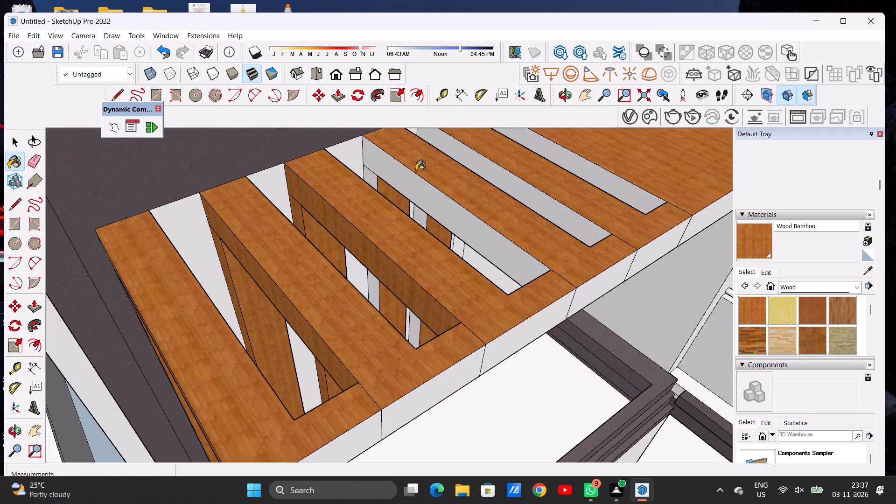
Apply Wood Bamboo to the inner side faces of the fourth and fifth pergola slats and the canopy slab, seen through the remaining gaps.
scroll(416, 170, "up", 4)
scroll(378, 169, "down", 1)
scroll(378, 169, "up", 3)
left_click(364, 181)
left_click(370, 163)
scroll(354, 215, "down", 9)
scroll(392, 200, "up", 14)
scroll(411, 154, "down", 1)
scroll(411, 154, "up", 3)
scroll(411, 154, "down", 1)
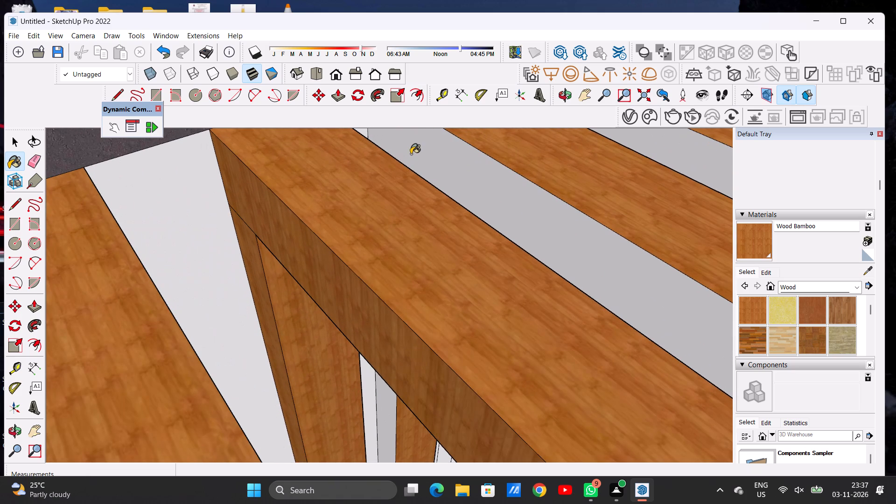
left_click(431, 154)
scroll(307, 219, "down", 7)
scroll(251, 242, "down", 5)
scroll(335, 214, "up", 5)
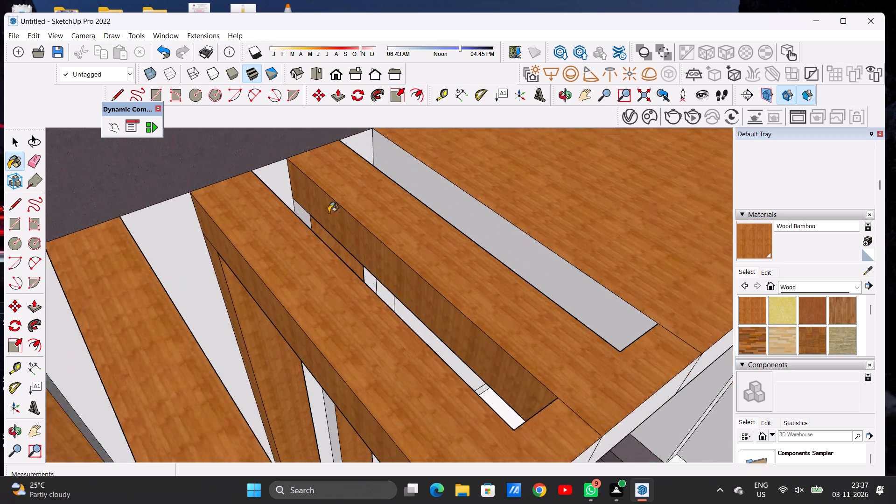
scroll(329, 212, "up", 7)
scroll(313, 216, "down", 1)
scroll(298, 217, "up", 3)
scroll(298, 217, "down", 1)
scroll(298, 220, "up", 1)
left_click(295, 216)
scroll(308, 240, "down", 12)
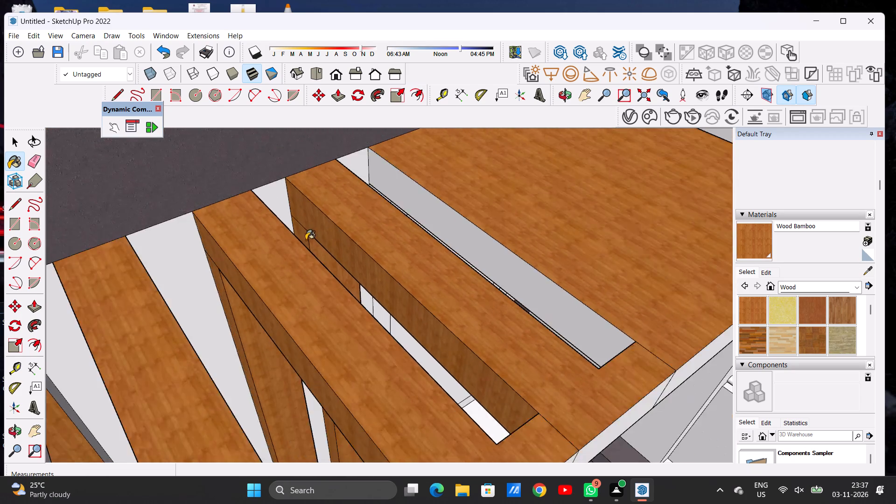
scroll(306, 240, "down", 7)
scroll(371, 201, "up", 6)
scroll(343, 210, "down", 1)
scroll(343, 210, "up", 4)
scroll(343, 215, "down", 1)
scroll(343, 217, "up", 5)
left_click(343, 219)
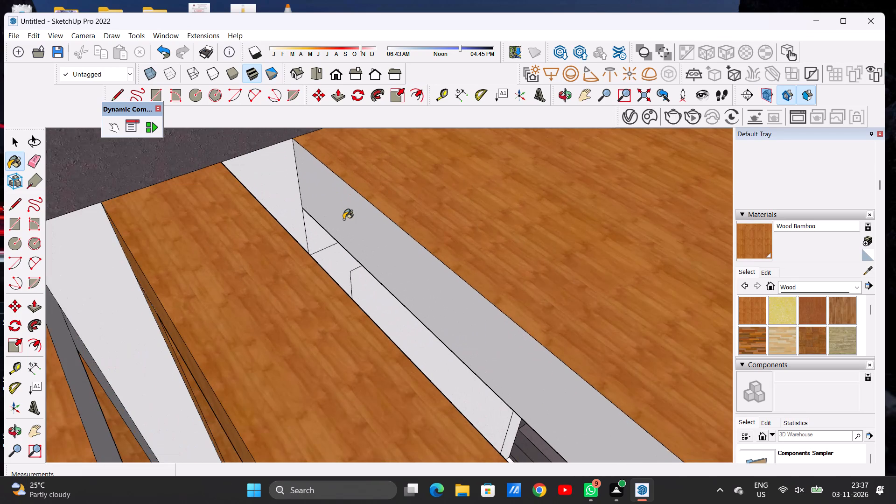
scroll(335, 221, "down", 14)
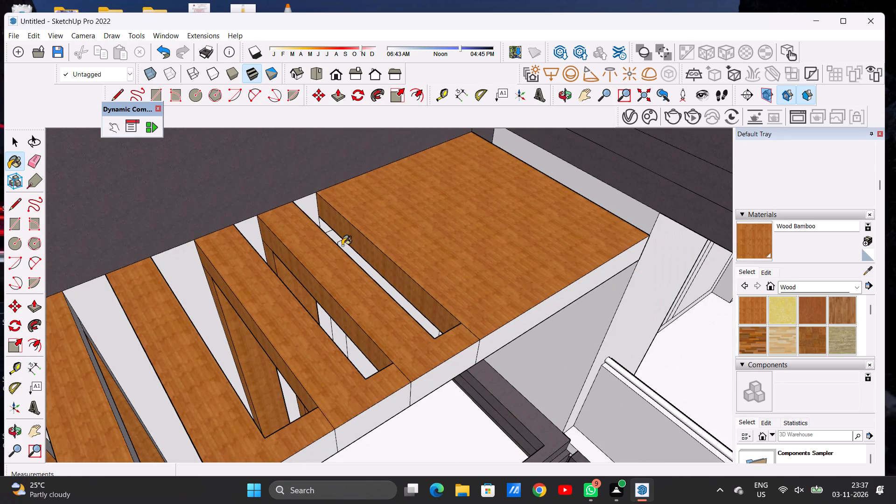
Apply Wood Bamboo to the front edge faces of the five pergola segments and the adjoining canopy slab.
scroll(407, 225, "down", 6)
scroll(253, 383, "up", 2)
scroll(250, 399, "down", 1)
scroll(250, 402, "up", 3)
left_click(277, 354)
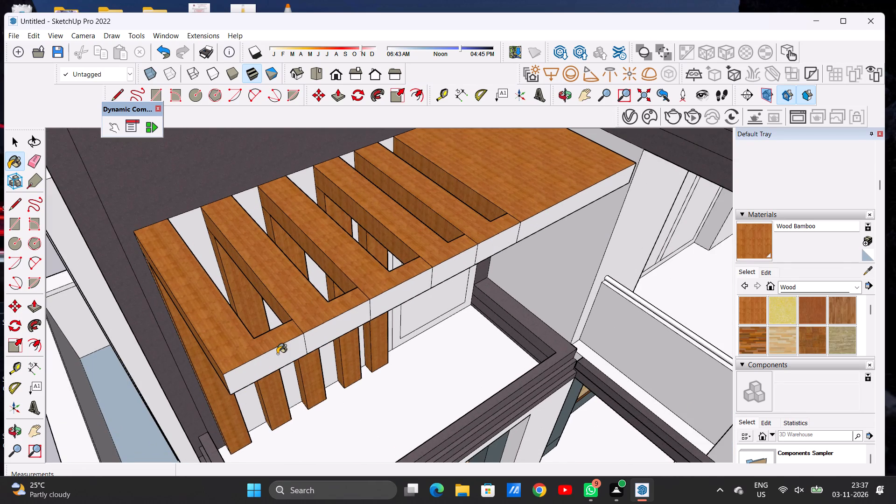
left_click(345, 313)
left_click(413, 277)
scroll(276, 297, "down", 4)
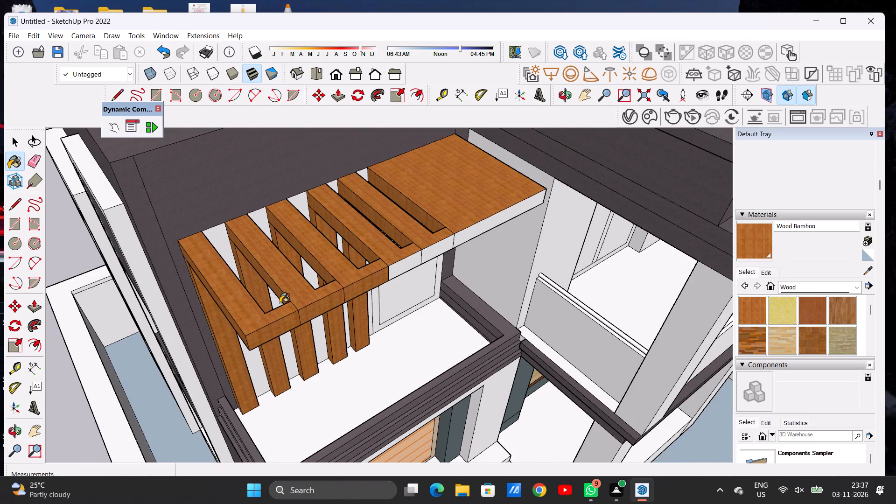
scroll(453, 243, "up", 13)
left_click(416, 256)
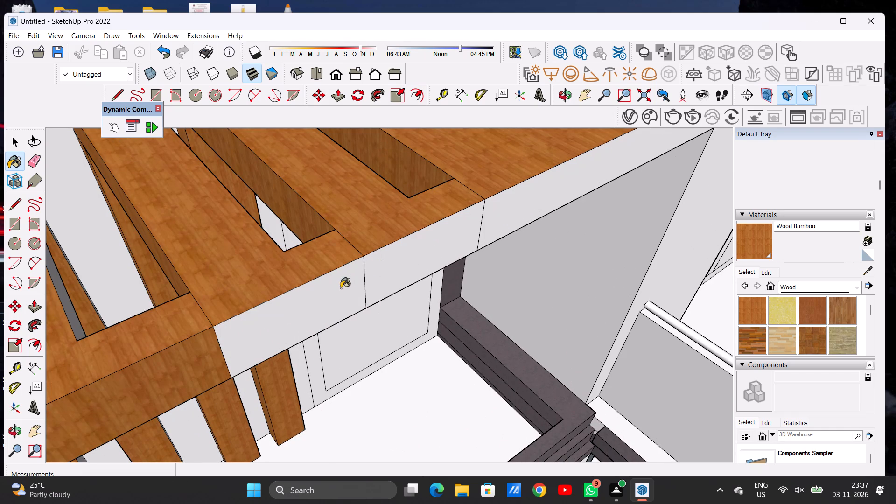
left_click(341, 288)
left_click(532, 203)
scroll(412, 314, "down", 3)
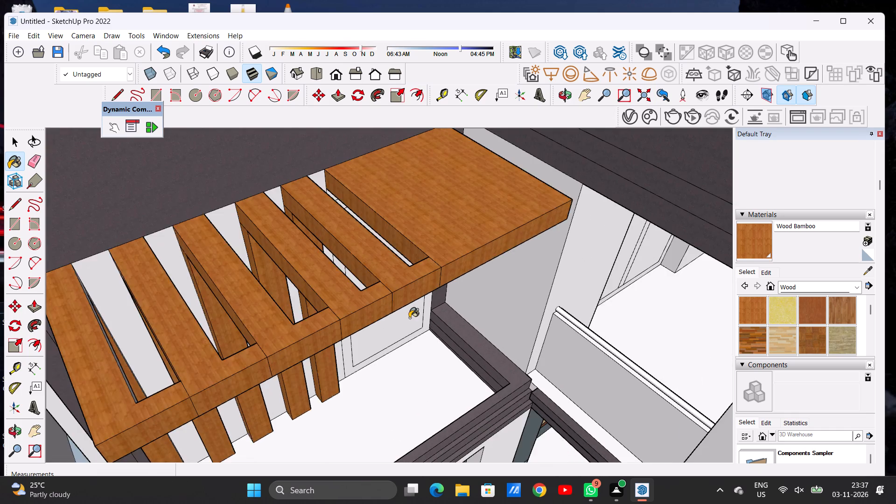
scroll(409, 318, "down", 7)
Apply Wood Bamboo to the door-facing side faces of the five vertical slats on the upper balcony.
key("o")
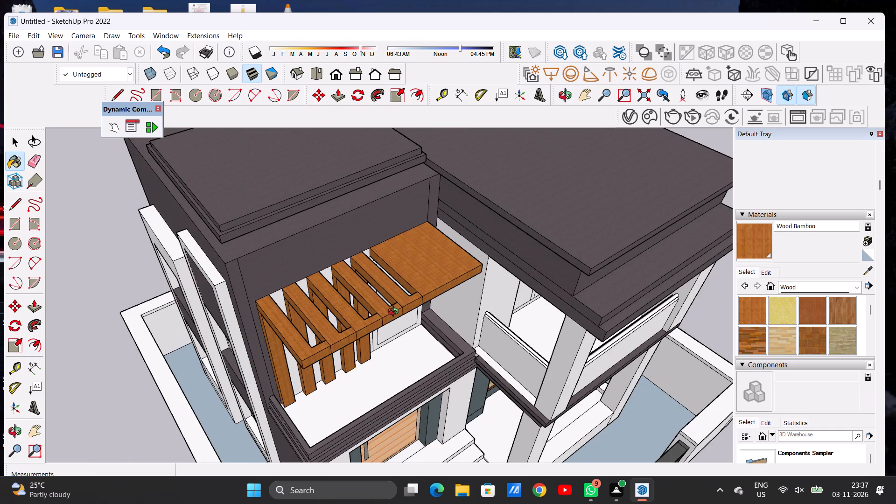
scroll(353, 318, "down", 7)
scroll(354, 340, "up", 11)
left_click_drag(314, 356, 389, 229)
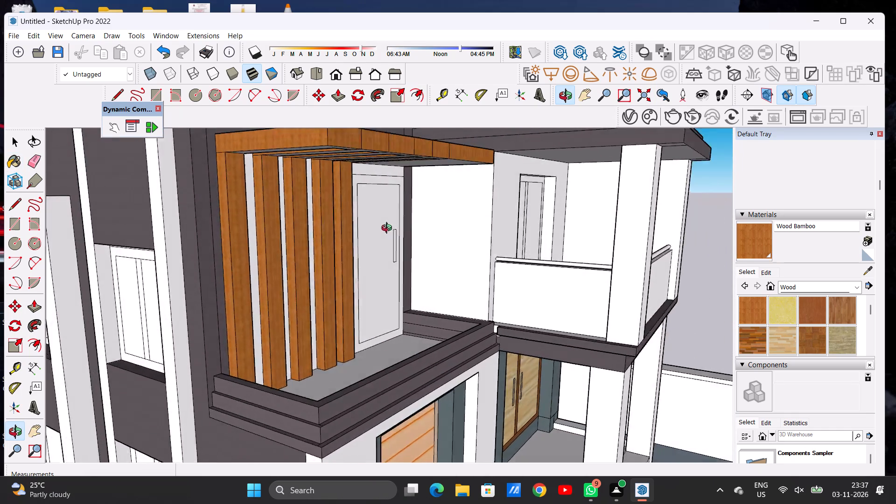
left_click_drag(389, 229, 62, 252)
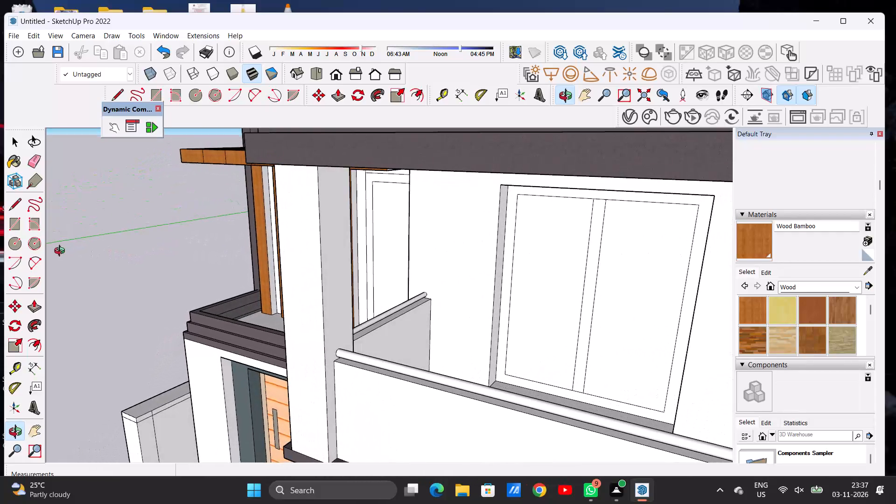
left_click_drag(62, 252, 87, 252)
scroll(245, 239, "up", 6)
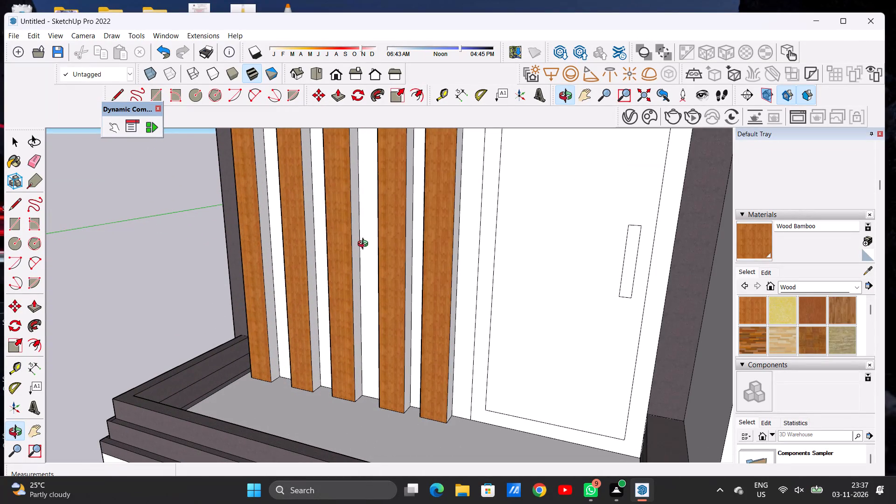
left_click(757, 241)
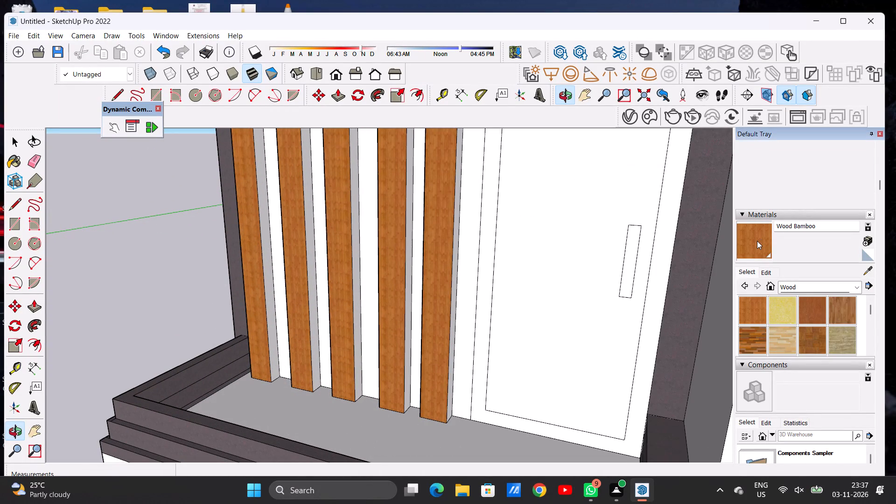
left_click(455, 238)
left_click(408, 243)
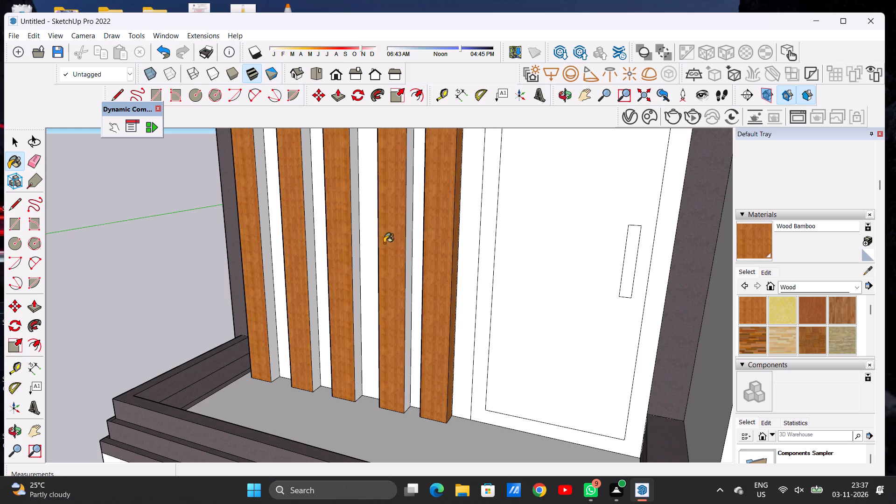
left_click(355, 245)
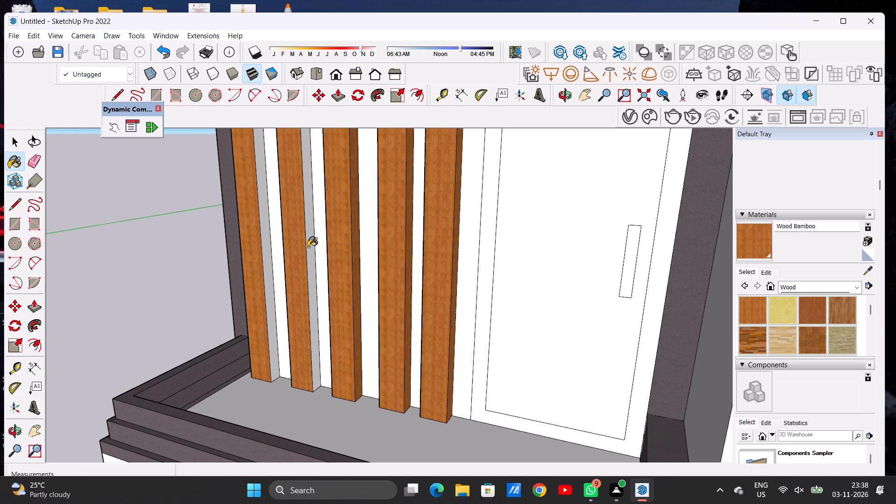
left_click(309, 247)
left_click(267, 252)
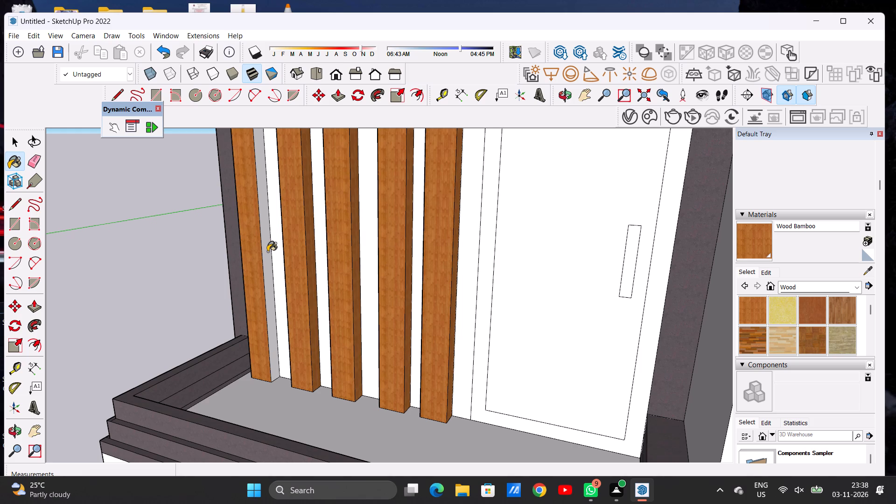
key("space")
Apply Wood Bamboo to the undersides of the canopy slab and the five pergola slats.
type("O")
scroll(308, 308, "down", 2)
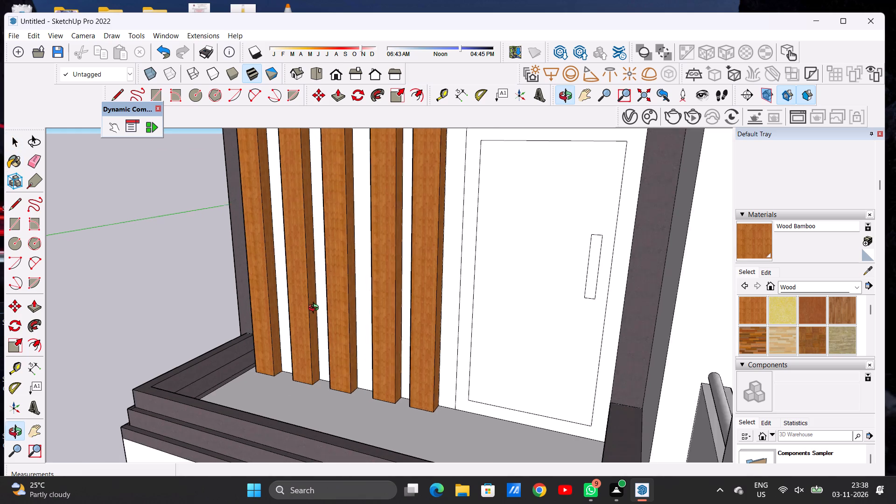
scroll(315, 309, "down", 9)
left_click_drag(332, 297, 457, 277)
left_click_drag(355, 283, 468, 259)
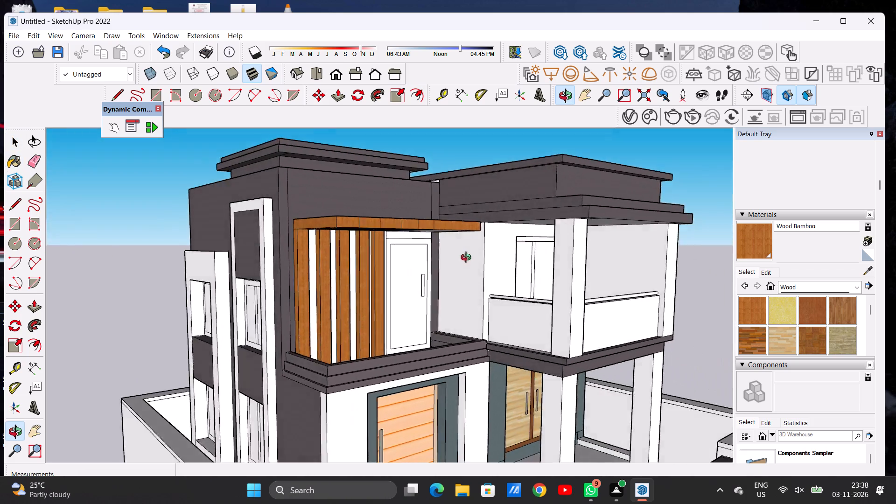
left_click_drag(468, 259, 329, 192)
scroll(350, 205, "up", 5)
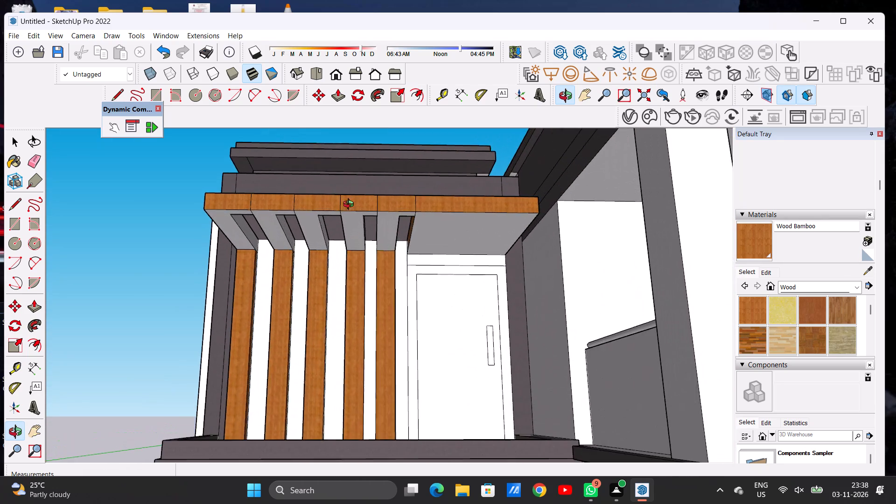
scroll(350, 205, "up", 3)
left_click(745, 236)
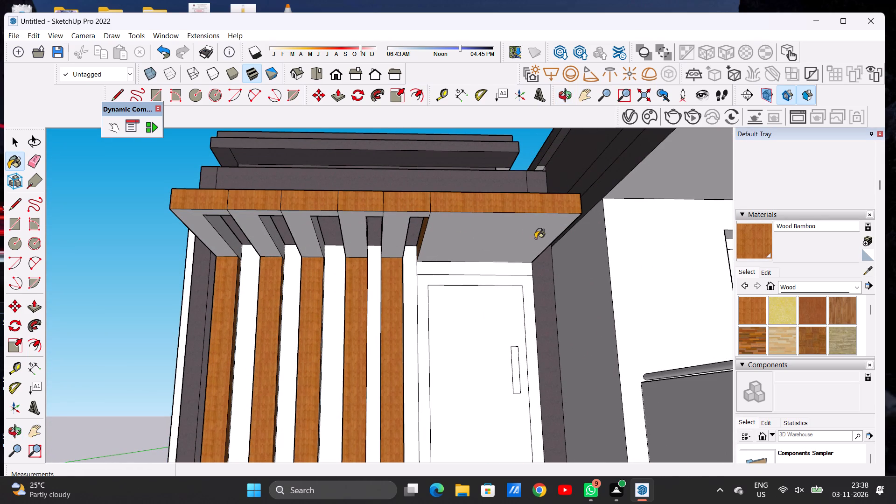
left_click(518, 227)
scroll(364, 214, "up", 5)
scroll(365, 218, "down", 1)
scroll(365, 218, "up", 1)
left_click(420, 219)
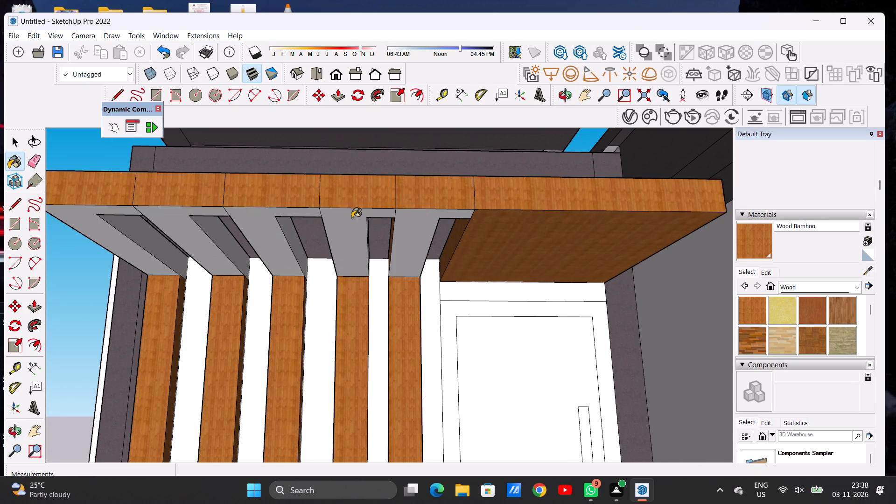
left_click(350, 218)
left_click(261, 219)
left_click(176, 215)
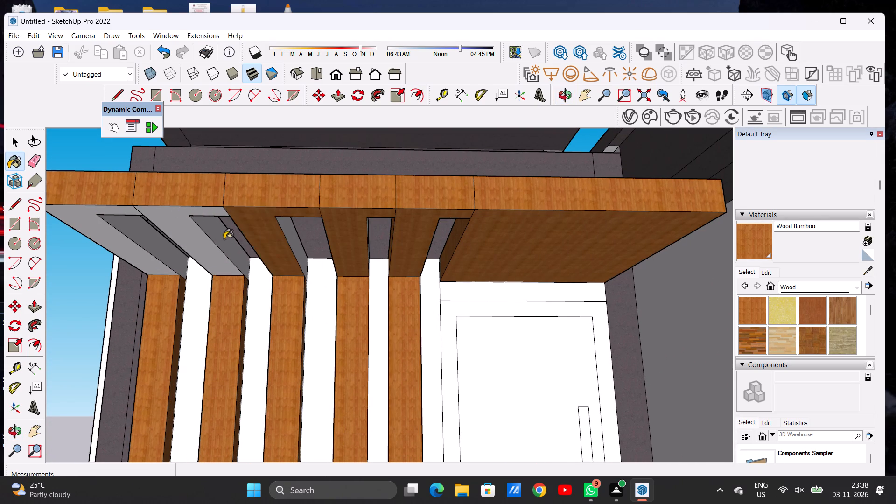
scroll(399, 246, "down", 5)
scroll(190, 240, "up", 4)
scroll(190, 240, "down", 1)
left_click(271, 217)
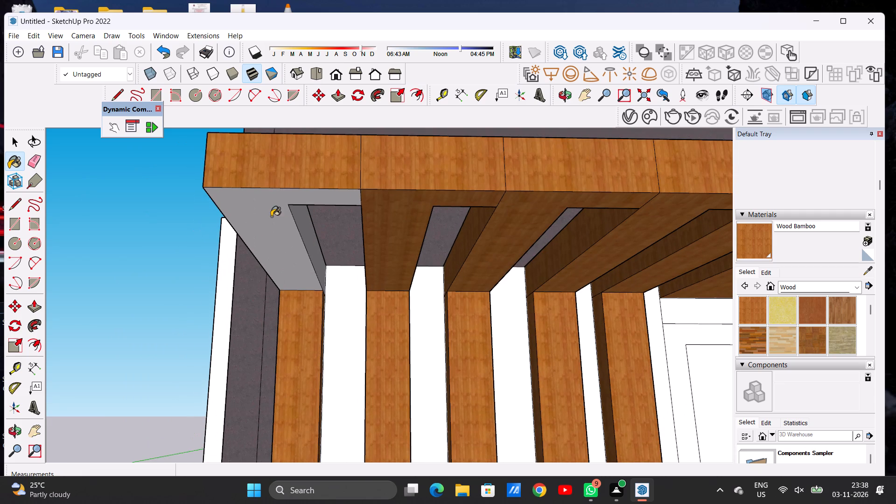
scroll(268, 233, "down", 7)
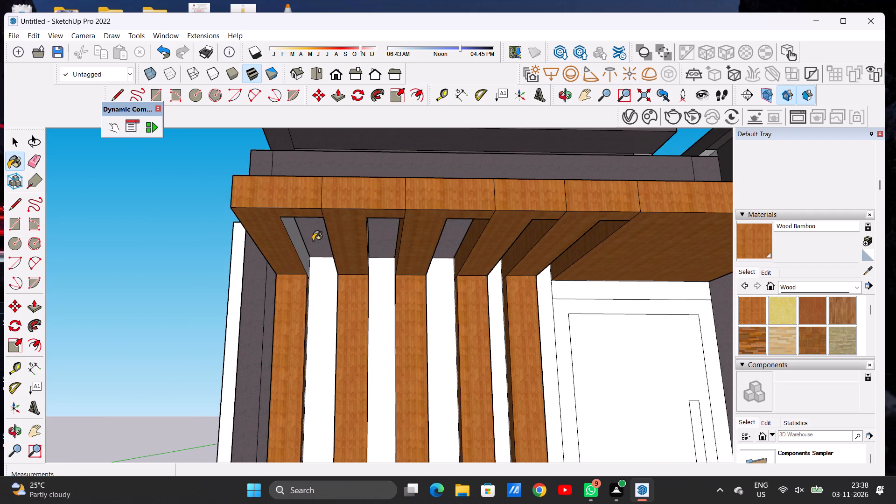
key("space")
Apply Wood Bamboo to the remaining white side faces of the five pergola slats, the ones facing the canopy slab.
type("O")
scroll(336, 241, "down", 5)
scroll(366, 233, "up", 1)
scroll(369, 232, "down", 3)
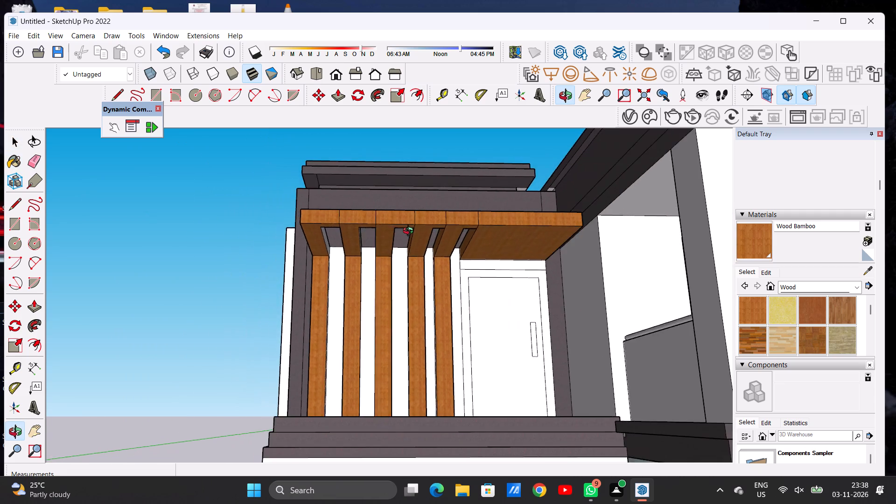
left_click_drag(410, 232, 306, 334)
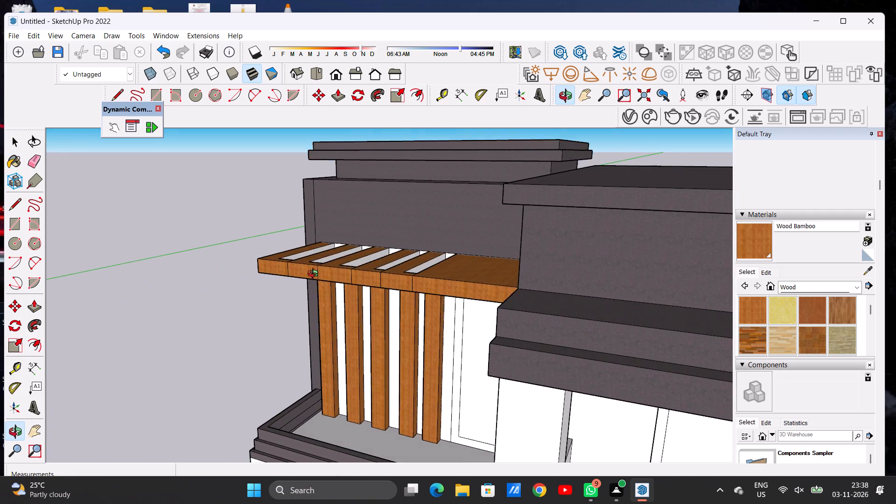
left_click_drag(315, 275, 264, 359)
left_click_drag(319, 324, 491, 314)
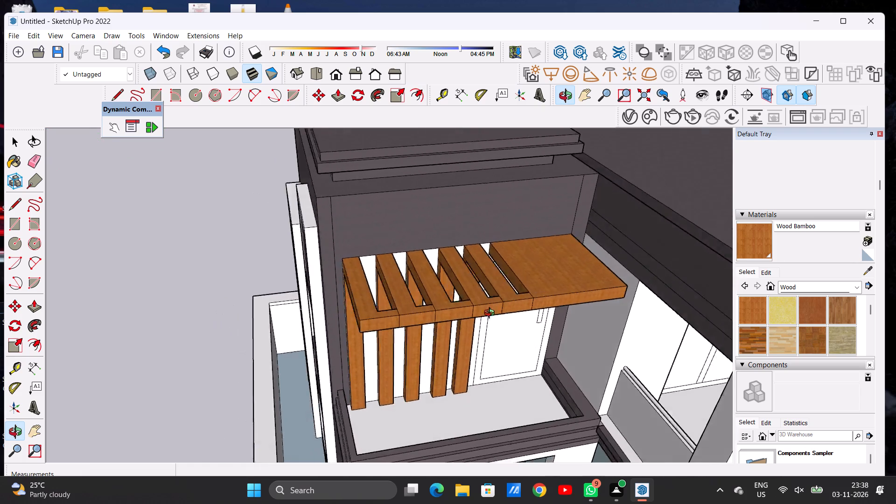
left_click_drag(491, 314, 313, 326)
scroll(392, 315, "up", 5)
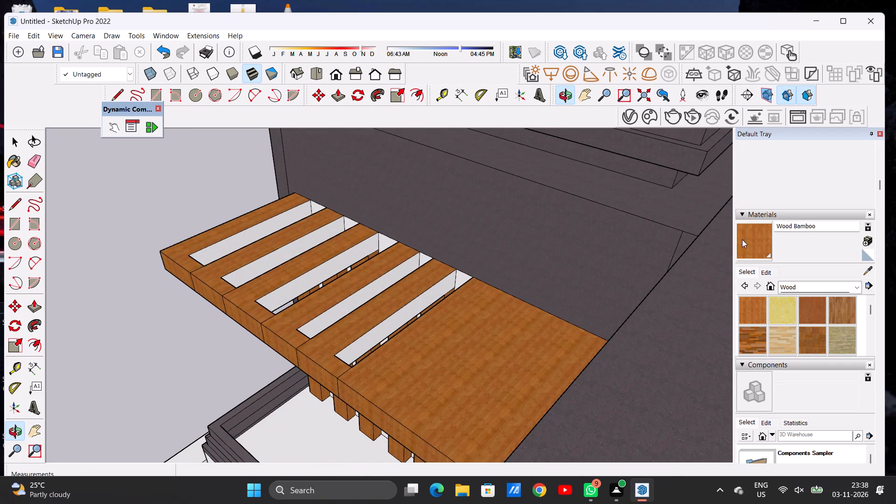
left_click(754, 238)
scroll(321, 347, "up", 3)
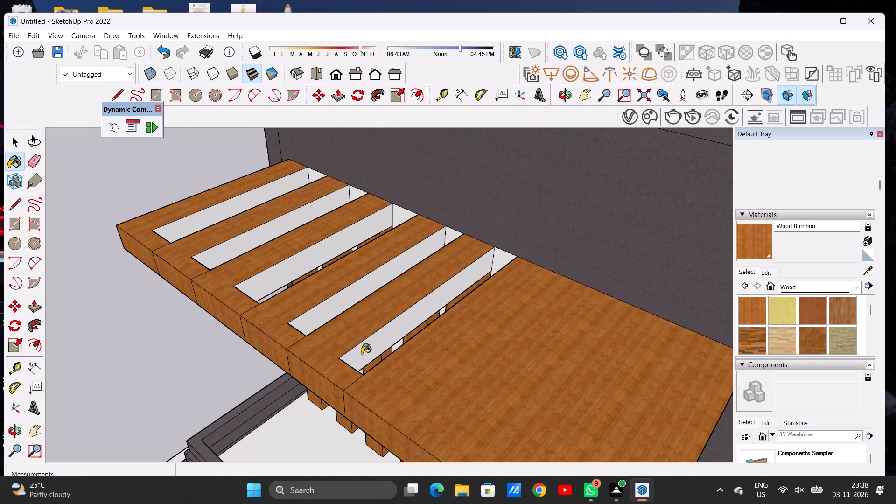
left_click(362, 354)
left_click(315, 318)
scroll(450, 337, "down", 6)
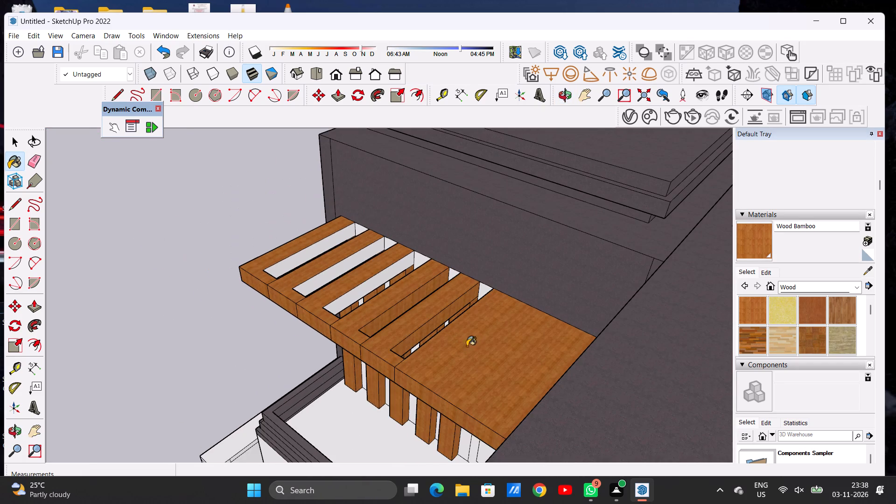
scroll(331, 282, "up", 6)
scroll(318, 279, "down", 1)
scroll(318, 279, "up", 3)
left_click(286, 281)
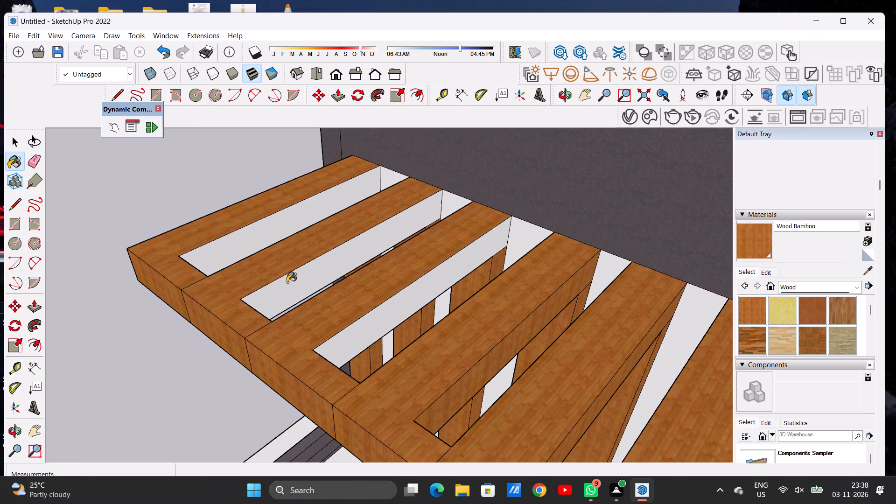
left_click(347, 341)
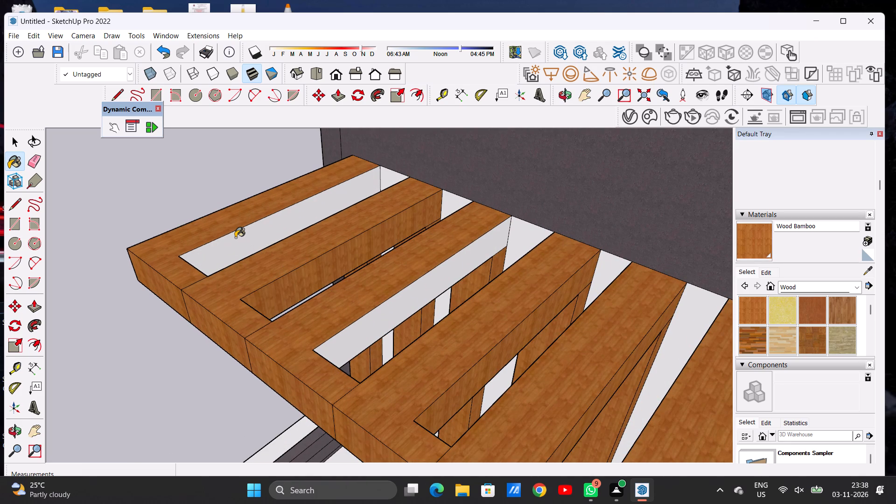
left_click(235, 238)
scroll(258, 256, "down", 3)
key("space")
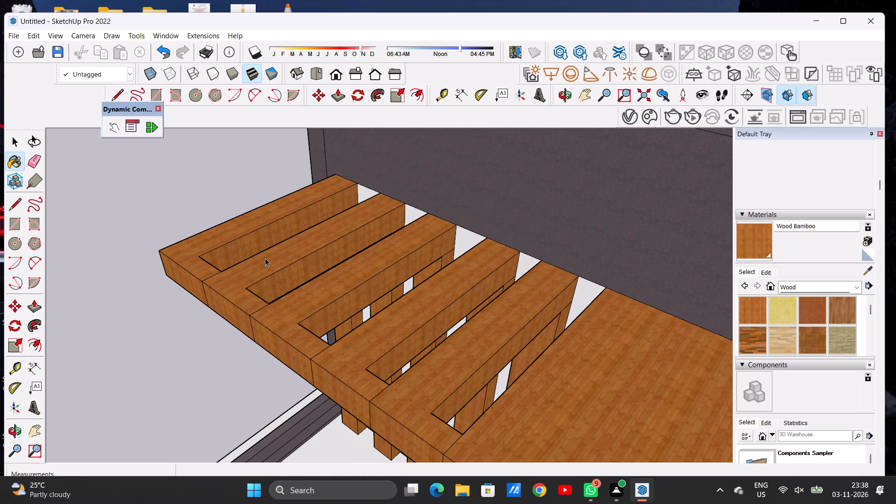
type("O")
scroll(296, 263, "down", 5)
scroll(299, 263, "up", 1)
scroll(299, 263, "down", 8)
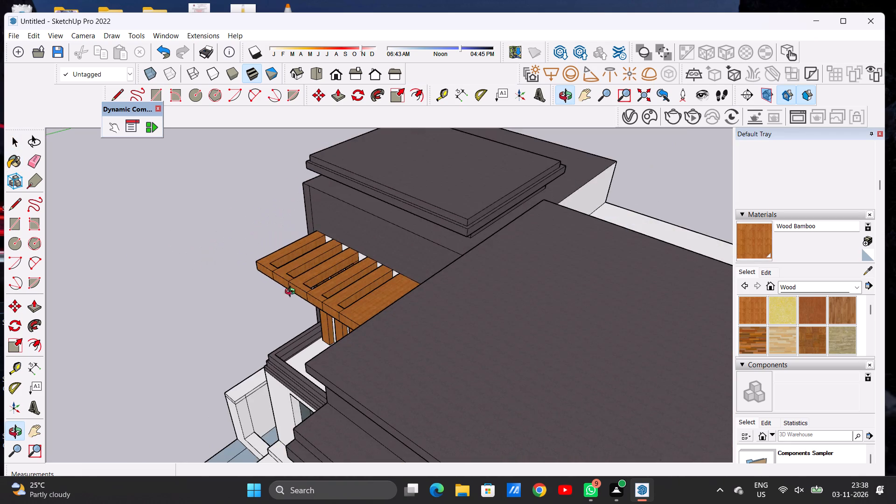
Apply the named colour 0012_Bisque to the three white wall strips between the upper balcony's first four vertical slats.
left_click_drag(321, 291, 453, 190)
left_click_drag(355, 287, 409, 265)
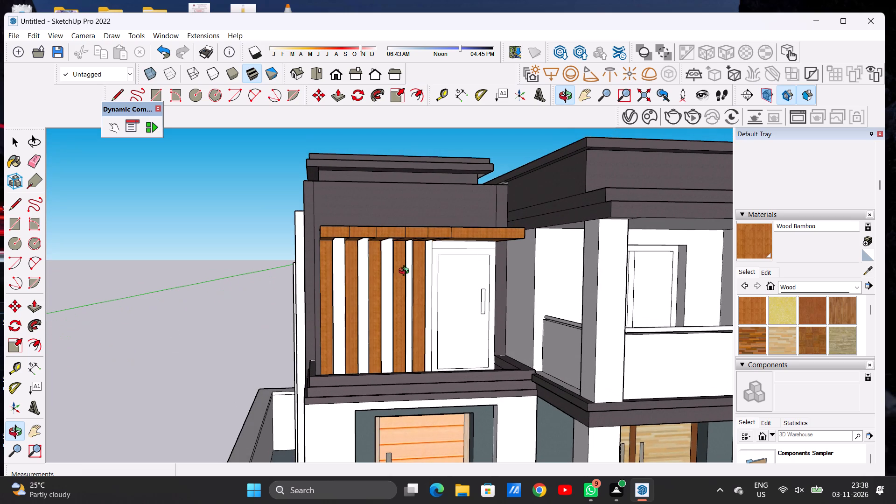
scroll(373, 277, "down", 7)
left_click_drag(390, 289, 380, 307)
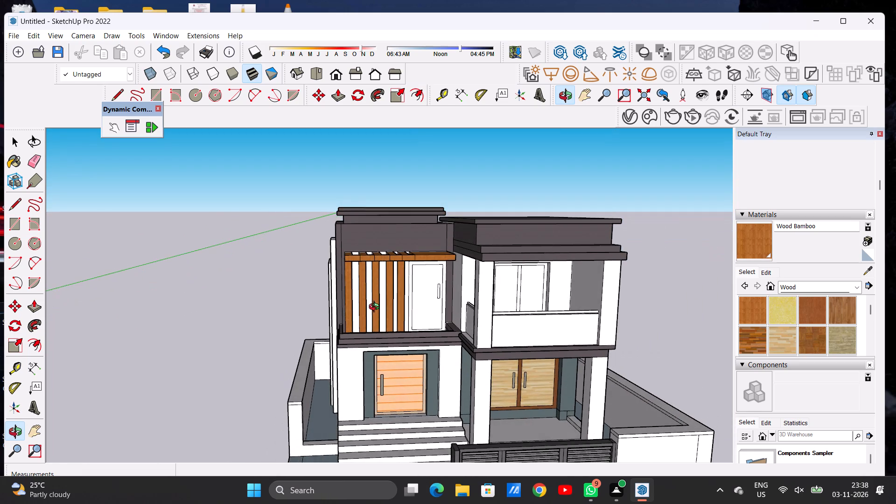
scroll(405, 300, "up", 3)
scroll(377, 304, "down", 2)
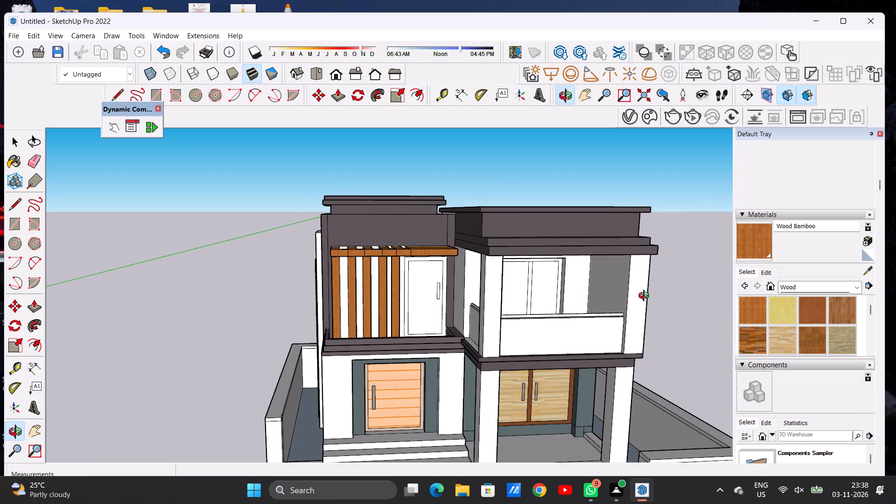
left_click(798, 284)
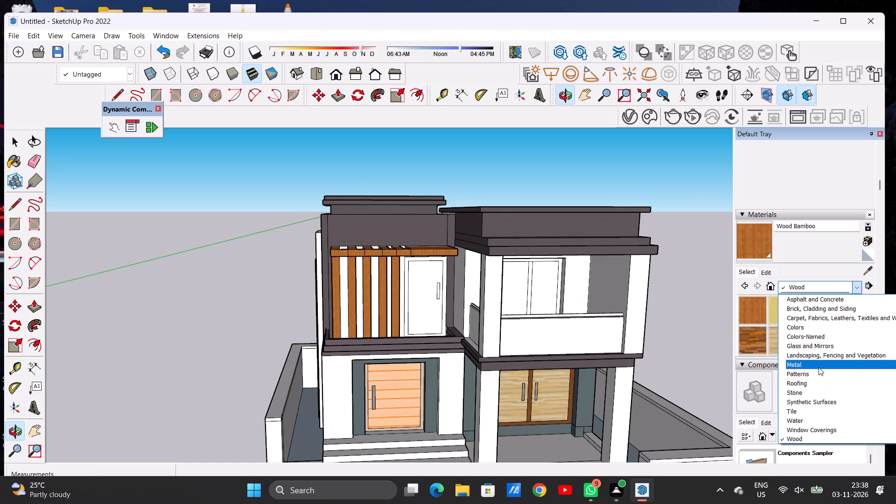
left_click(817, 339)
scroll(788, 320, "down", 1)
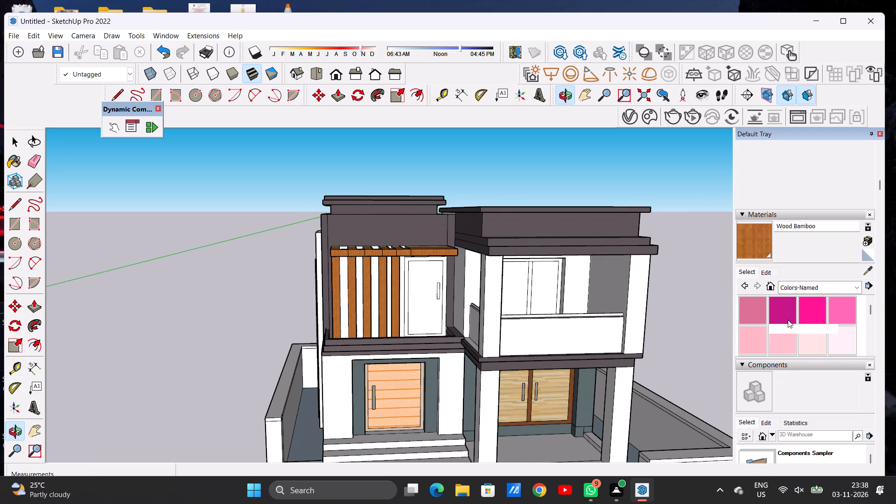
scroll(788, 320, "down", 2)
scroll(788, 320, "up", 1)
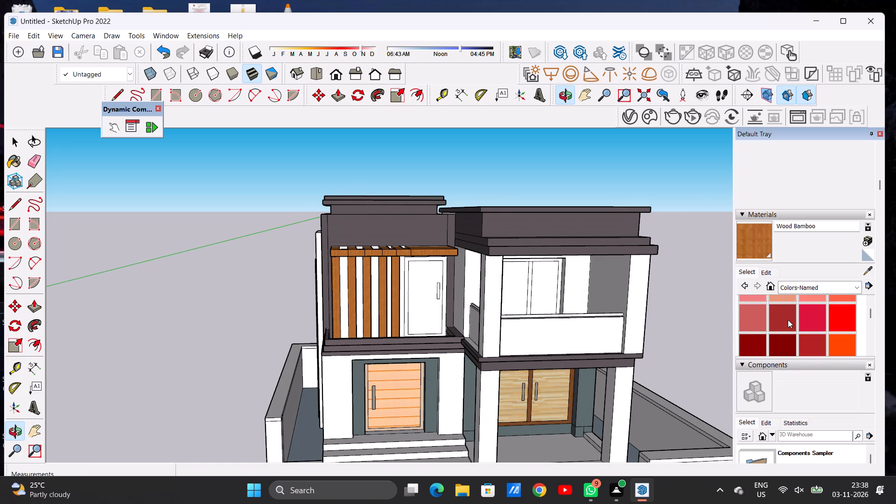
scroll(788, 320, "up", 1)
left_click(847, 310)
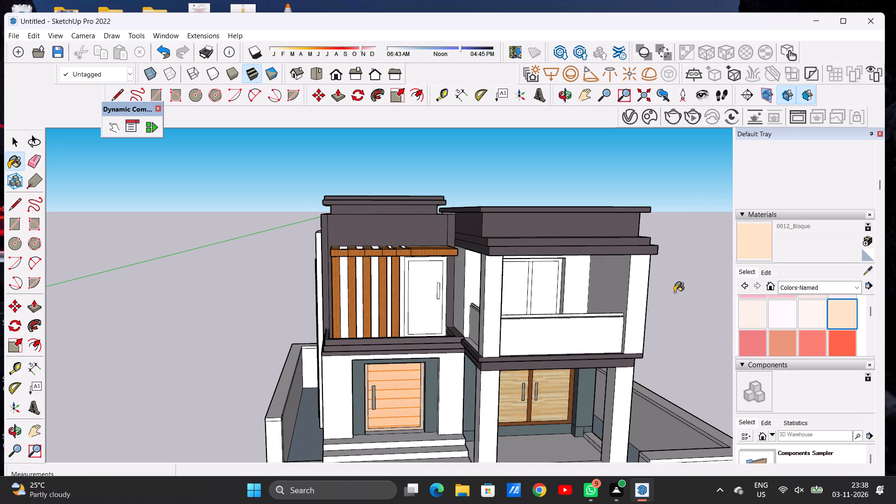
scroll(373, 284, "up", 5)
scroll(330, 285, "up", 8)
left_click(333, 282)
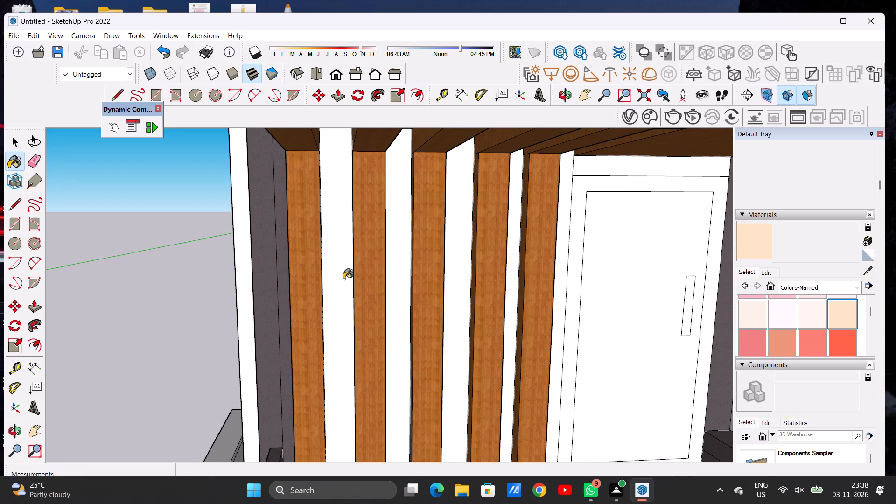
left_click(400, 266)
left_click(458, 270)
Apply 0012_Bisque to the two remaining white wall strips nearest the balcony door and the wall band above the door.
scroll(299, 279, "down", 7)
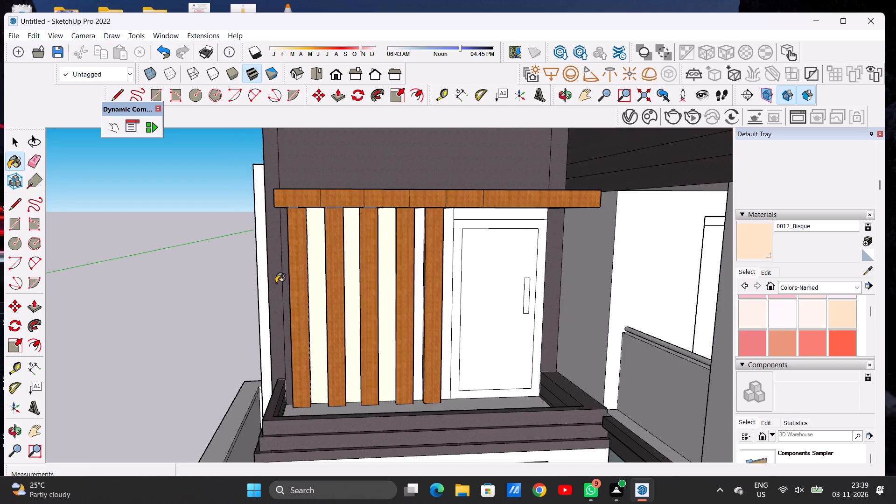
scroll(267, 284, "down", 4)
scroll(373, 280, "up", 5)
scroll(373, 280, "down", 1)
scroll(373, 280, "up", 8)
left_click(356, 287)
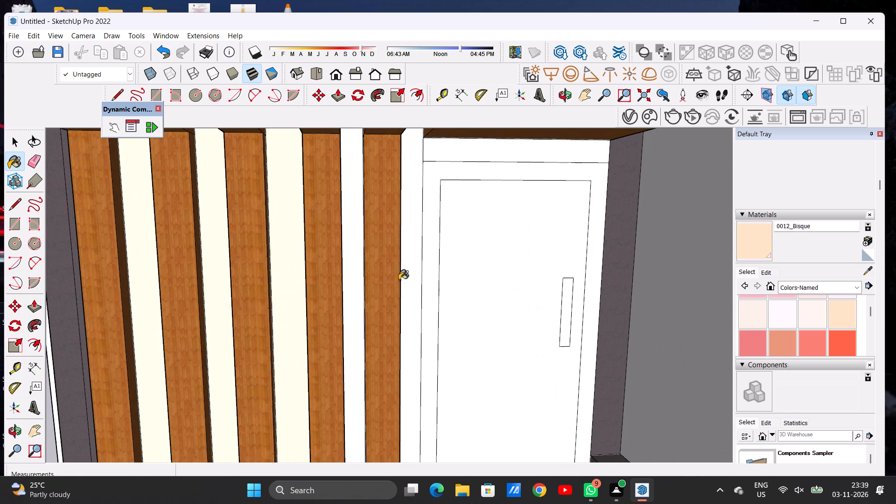
left_click(407, 277)
scroll(331, 282, "down", 7)
scroll(332, 282, "up", 1)
scroll(332, 282, "down", 3)
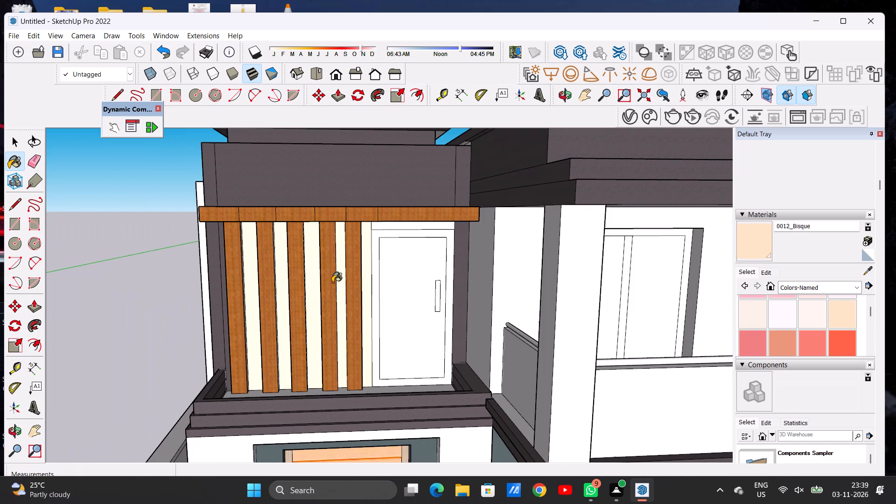
scroll(592, 322, "down", 2)
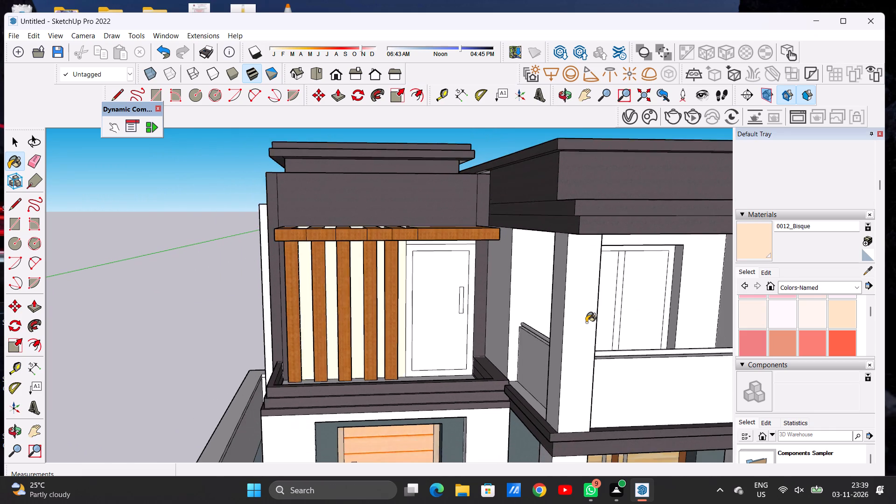
scroll(586, 322, "down", 2)
scroll(471, 311, "up", 3)
scroll(476, 261, "up", 6)
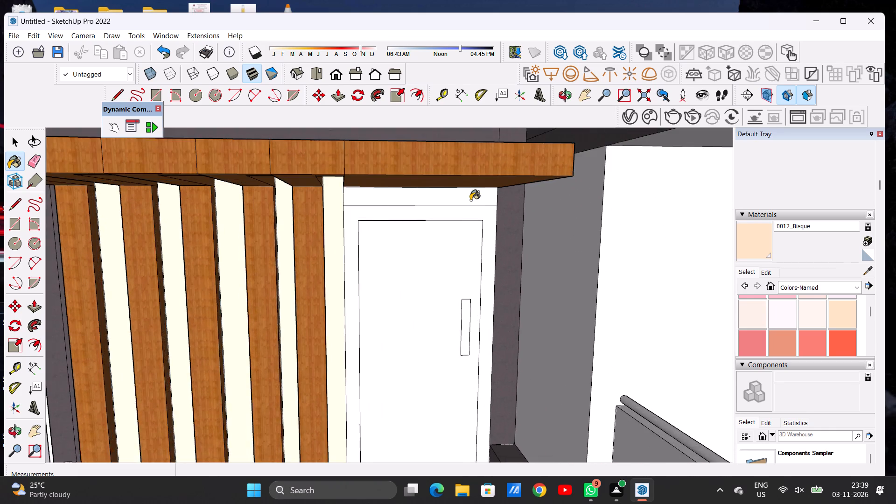
scroll(470, 200, "up", 2)
scroll(470, 200, "down", 1)
scroll(470, 201, "up", 1)
left_click(471, 202)
scroll(342, 240, "down", 6)
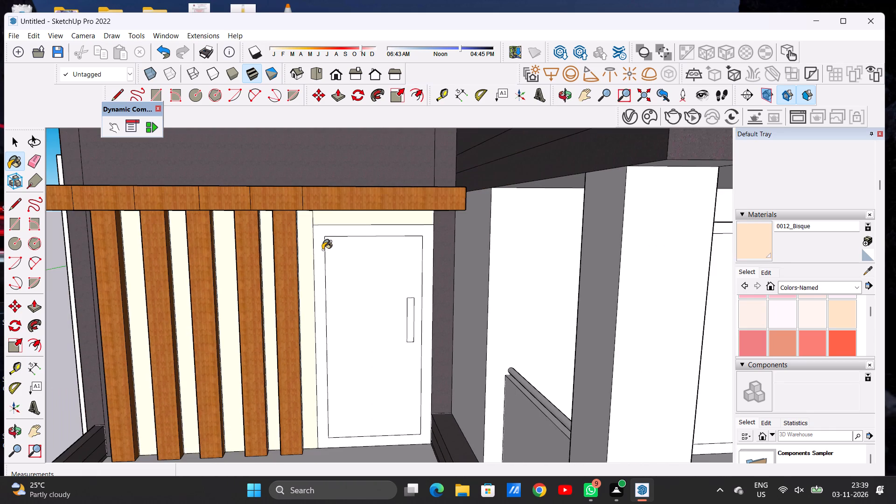
Apply Wood Floor Parquet to the upper balcony door's panel and surrounding frame.
key("space")
left_click(791, 287)
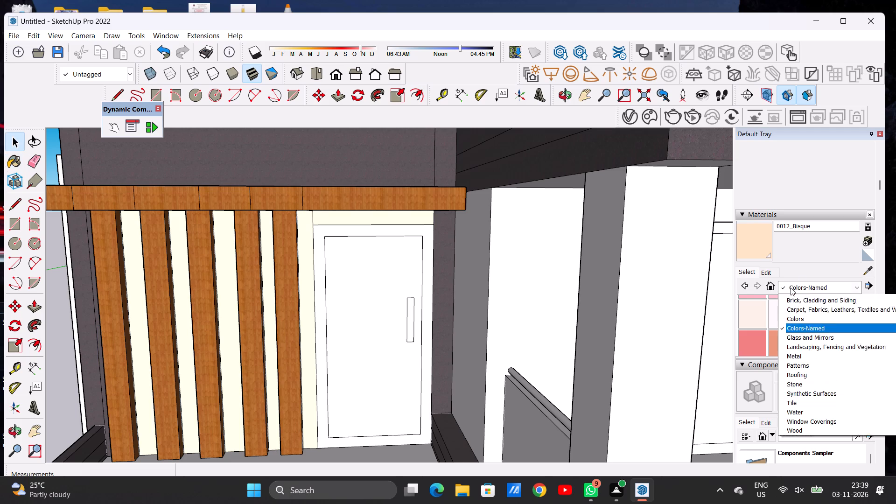
left_click(797, 436)
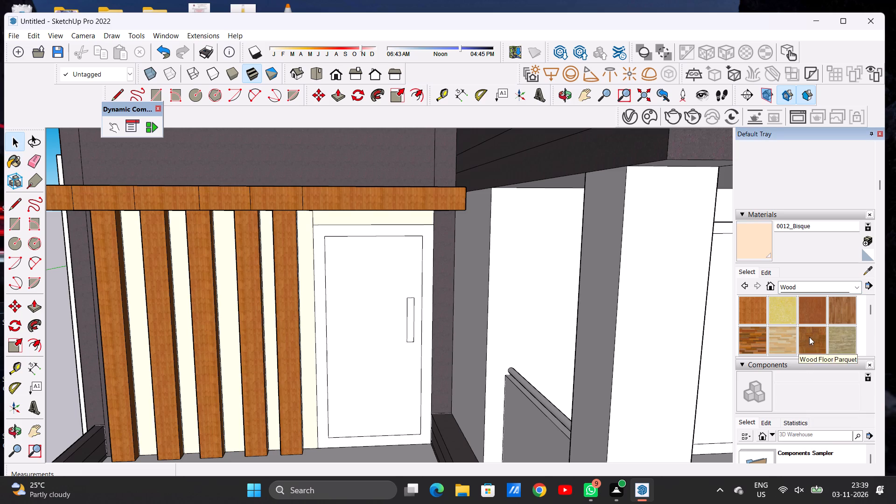
left_click(812, 337)
scroll(322, 302, "up", 3)
scroll(324, 304, "down", 1)
scroll(325, 305, "up", 1)
left_click(383, 293)
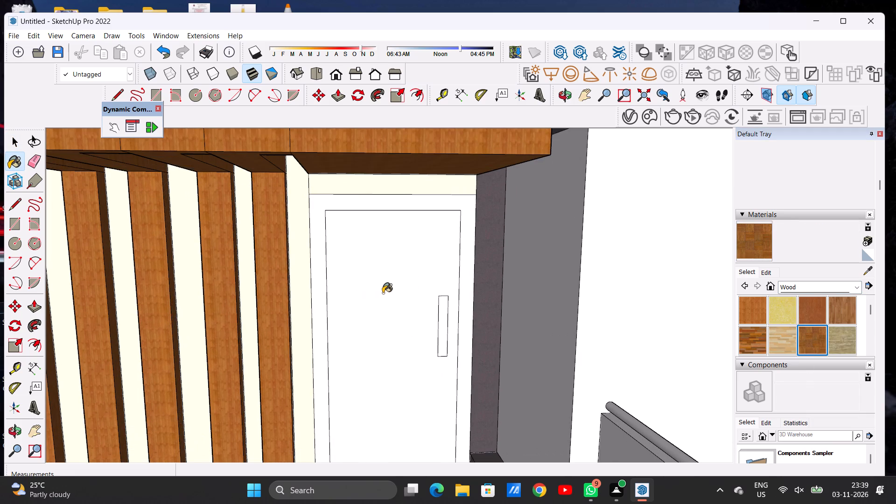
scroll(387, 305, "up", 5)
left_click(279, 314)
scroll(295, 311, "down", 6)
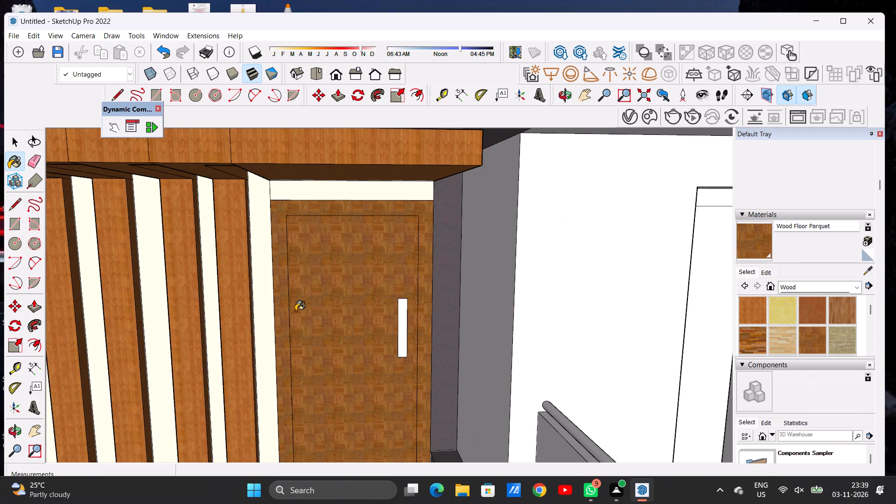
key("space")
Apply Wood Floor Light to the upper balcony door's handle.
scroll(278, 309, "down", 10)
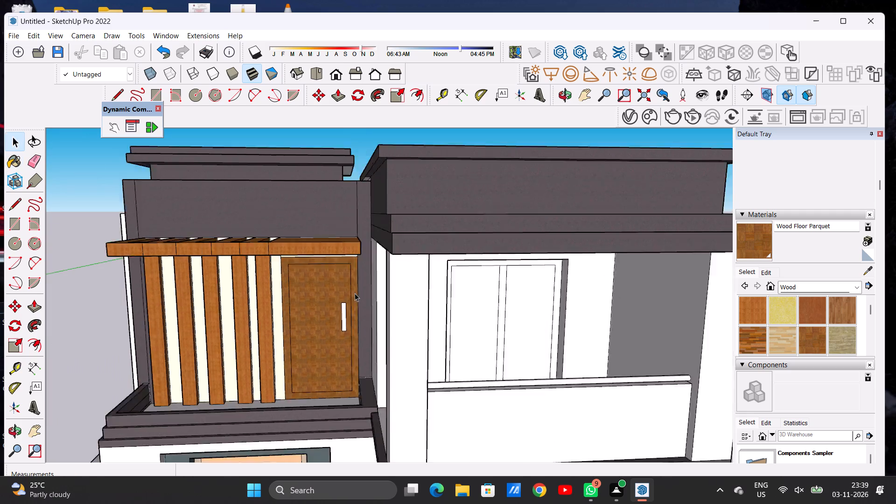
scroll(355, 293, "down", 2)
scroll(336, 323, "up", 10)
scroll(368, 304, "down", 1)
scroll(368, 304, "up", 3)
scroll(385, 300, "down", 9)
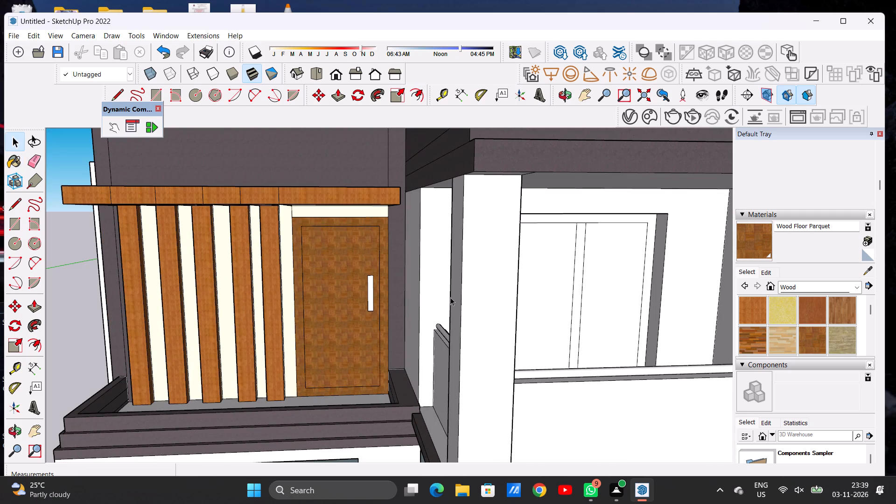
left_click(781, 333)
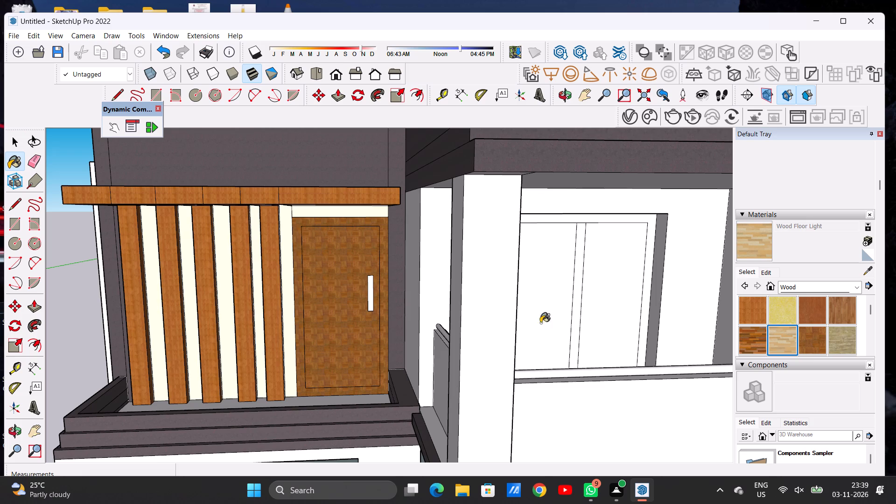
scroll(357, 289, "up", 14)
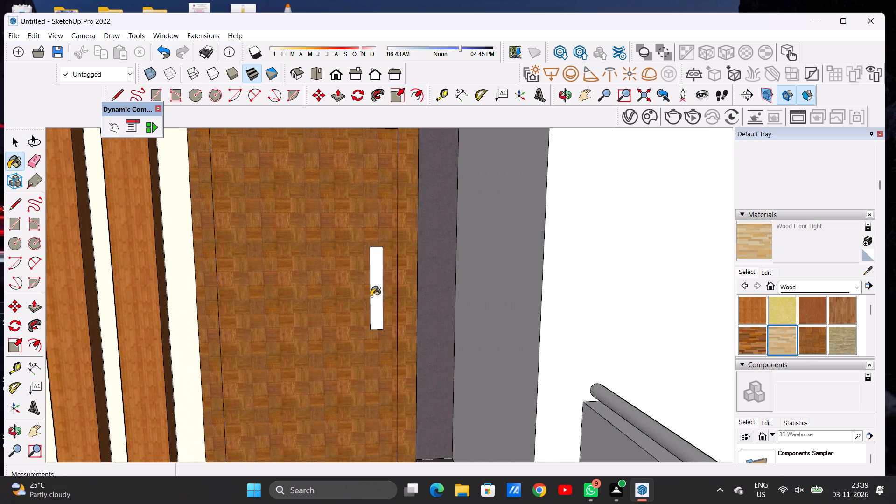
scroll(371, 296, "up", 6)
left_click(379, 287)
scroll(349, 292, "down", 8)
Apply Formica Speckled Grey from the Synthetic Surfaces materials to the upper balcony door's handle.
left_click(784, 287)
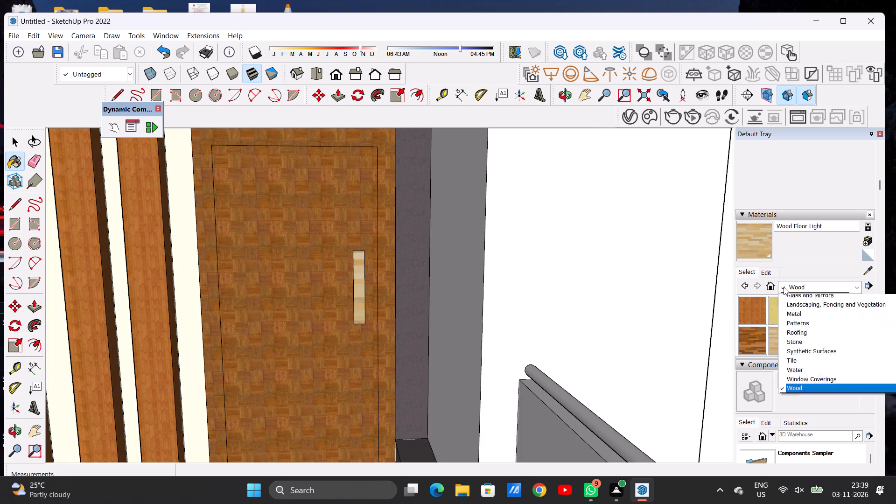
left_click(805, 401)
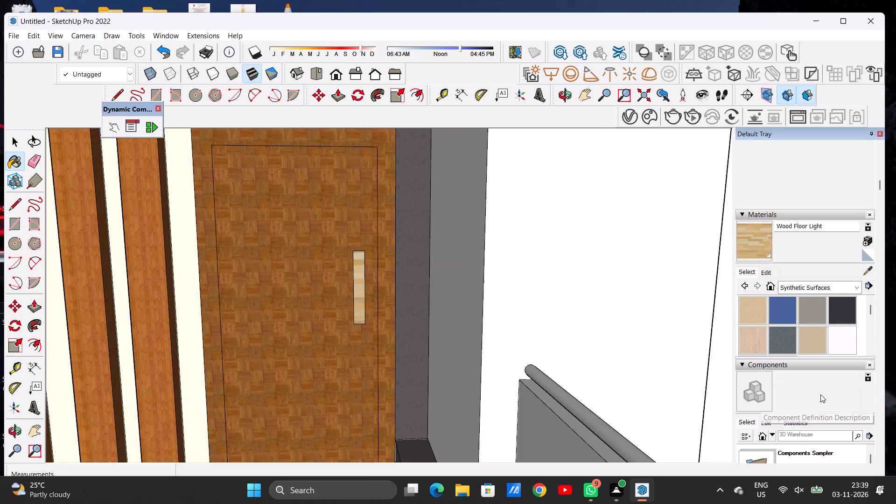
left_click(778, 343)
scroll(333, 283, "up", 8)
left_click(373, 279)
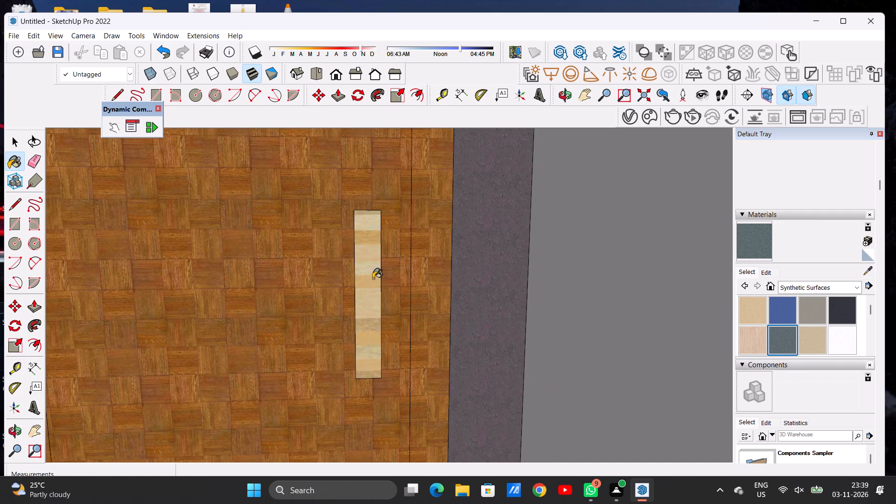
key("space")
Examine the upper balcony's slats, pergola, door and floor and the surrounding facade from several sides for remaining unpainted faces.
scroll(371, 296, "down", 12)
scroll(367, 293, "up", 1)
scroll(367, 293, "down", 5)
scroll(358, 280, "up", 1)
scroll(358, 280, "down", 2)
scroll(231, 209, "up", 3)
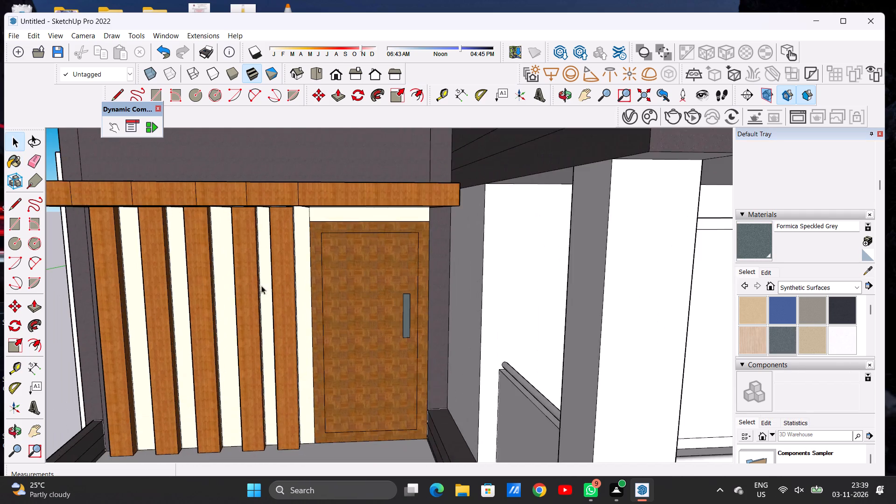
scroll(261, 286, "up", 1)
scroll(263, 276, "down", 1)
scroll(263, 274, "up", 1)
scroll(264, 272, "down", 1)
scroll(264, 271, "up", 7)
scroll(281, 248, "down", 6)
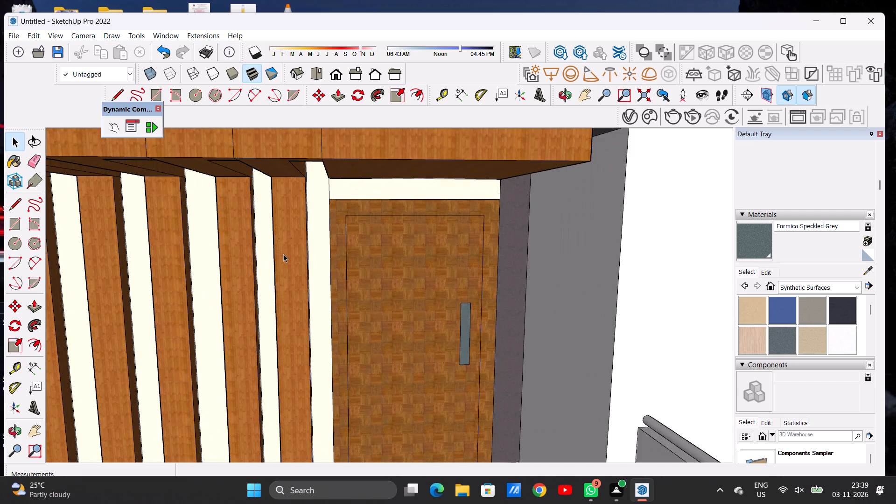
key("o")
scroll(462, 246, "down", 7)
left_click_drag(478, 246, 340, 278)
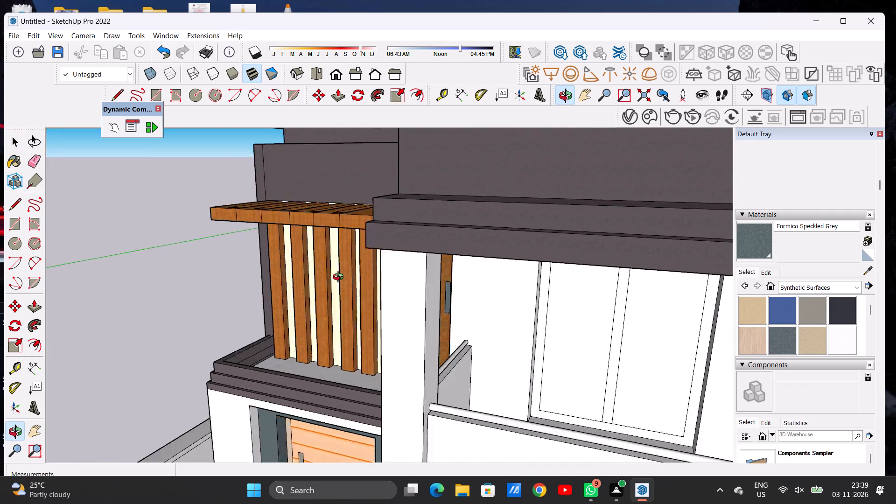
left_click_drag(340, 278, 474, 302)
left_click_drag(357, 324, 504, 324)
left_click_drag(354, 346, 504, 329)
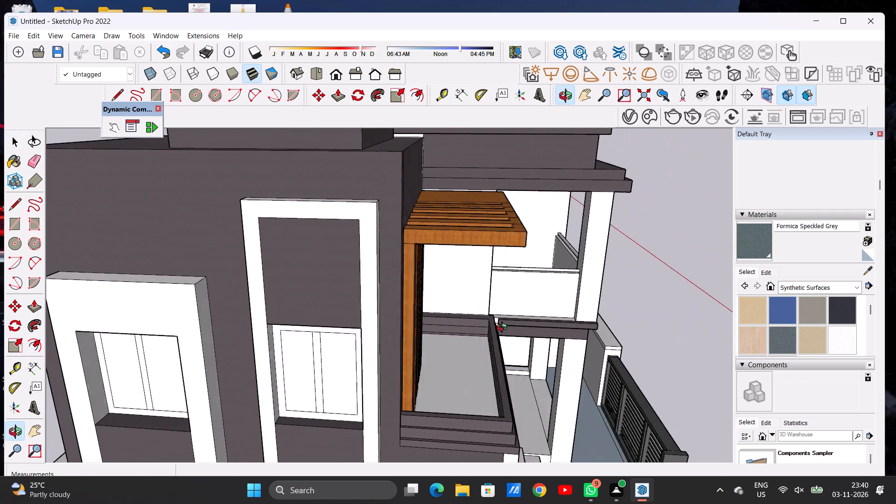
left_click_drag(504, 329, 252, 405)
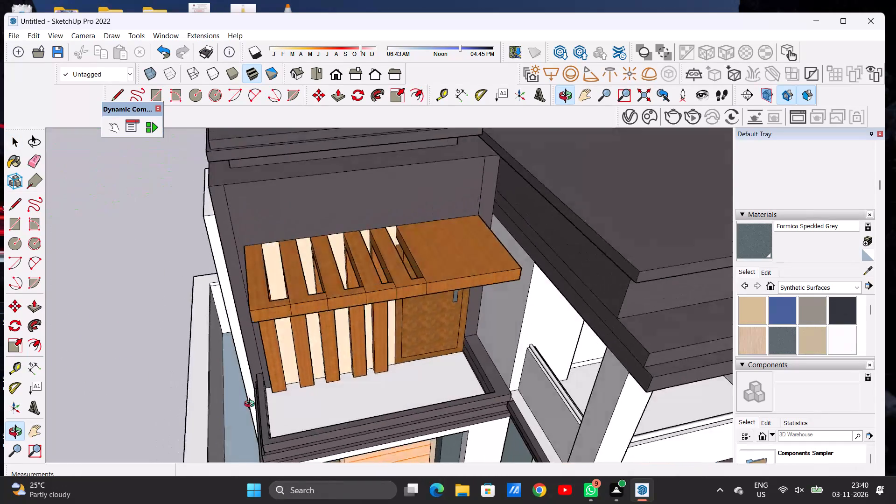
left_click_drag(252, 405, 331, 374)
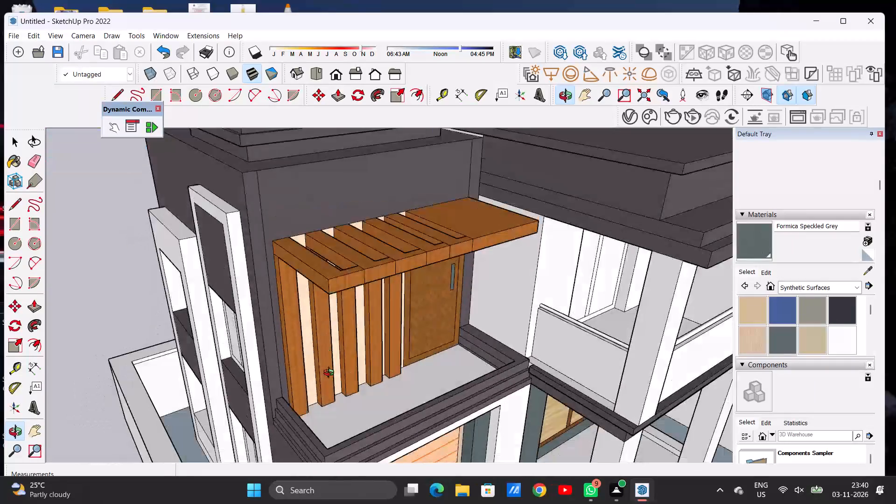
left_click_drag(331, 374, 334, 372)
scroll(274, 338, "down", 20)
scroll(274, 338, "down", 1)
scroll(297, 387, "up", 2)
scroll(297, 388, "down", 1)
scroll(297, 388, "up", 7)
scroll(301, 378, "down", 1)
scroll(301, 378, "up", 5)
left_click_drag(350, 342, 274, 315)
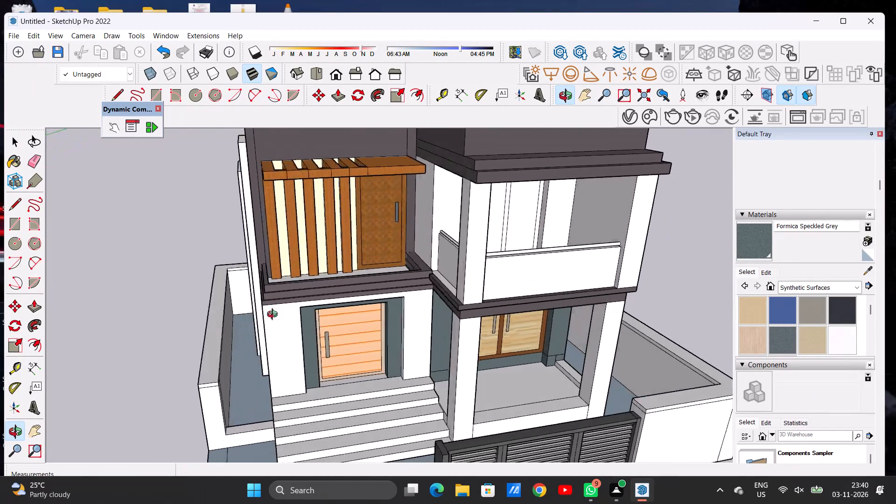
left_click_drag(274, 315, 259, 407)
scroll(295, 327, "up", 5)
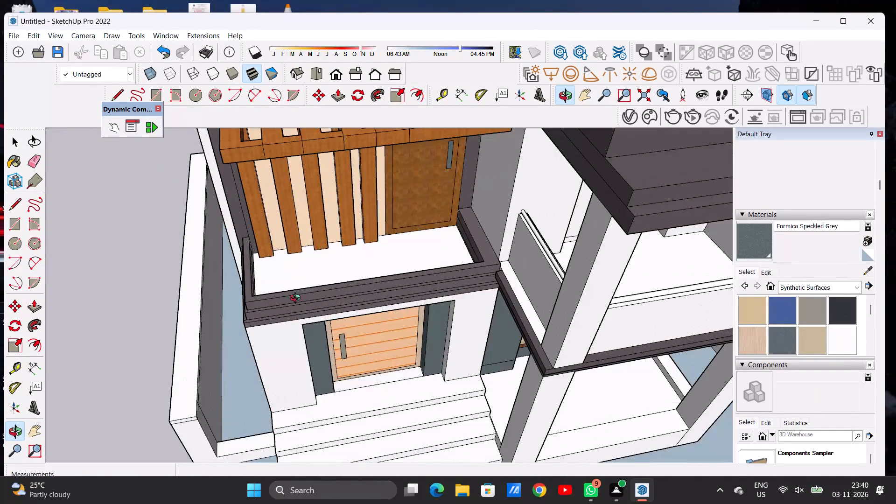
Inspect the slatted balcony's floor and parapet, the side windows and roof, and the whole front facade for faces still lacking a material.
scroll(297, 280, "up", 12)
left_click_drag(295, 275, 381, 381)
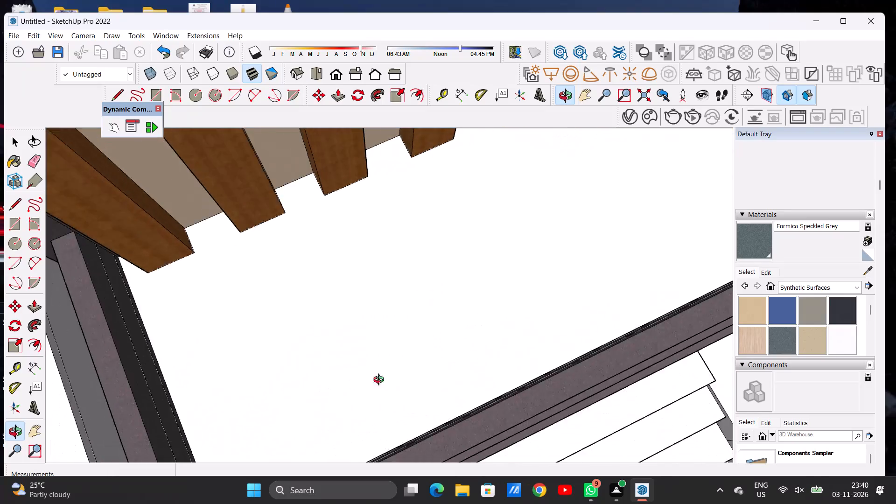
left_click_drag(381, 381, 553, 336)
scroll(503, 350, "down", 6)
scroll(439, 350, "down", 12)
left_click_drag(425, 365, 426, 365)
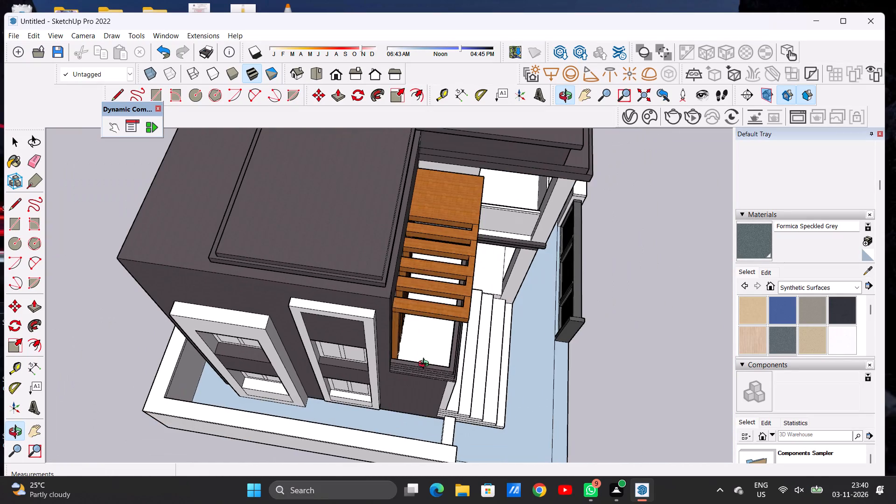
left_click_drag(426, 365, 357, 236)
left_click_drag(408, 298, 294, 299)
scroll(408, 322, "up", 4)
scroll(408, 322, "down", 1)
scroll(408, 322, "up", 2)
left_click_drag(404, 326, 307, 265)
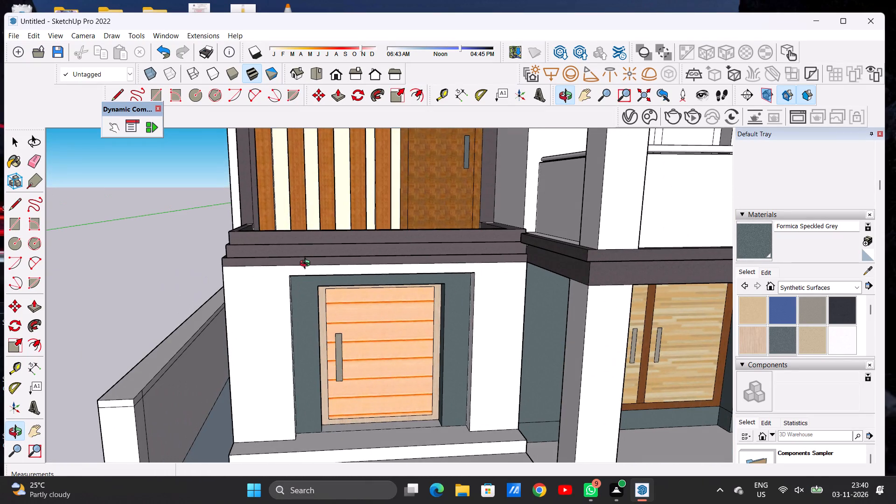
scroll(414, 320, "down", 6)
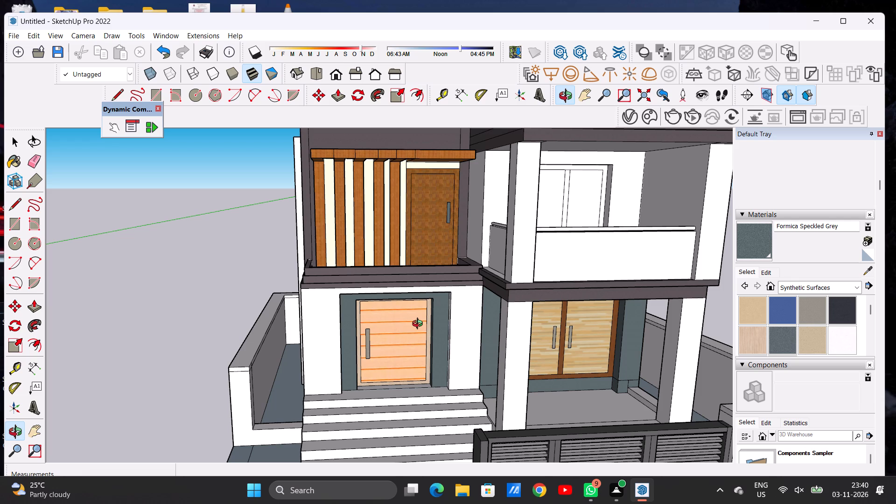
scroll(389, 346, "down", 7)
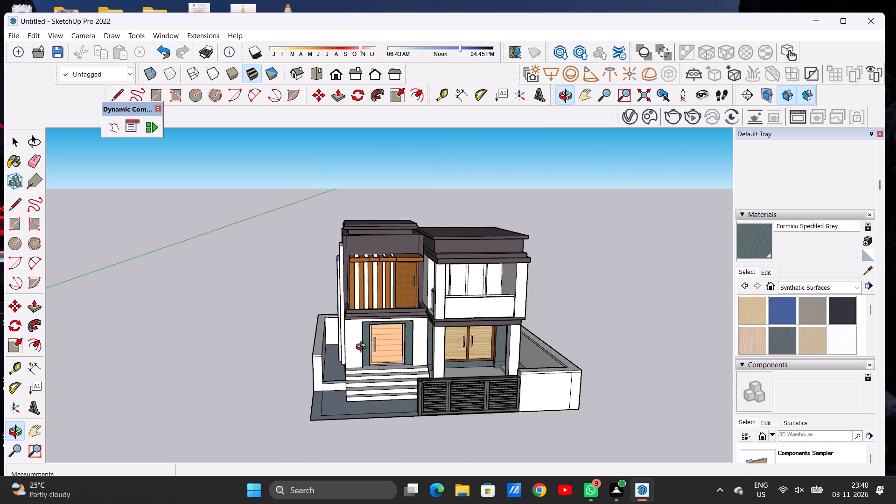
scroll(313, 324, "down", 4)
scroll(364, 329, "up", 9)
scroll(390, 346, "down", 1)
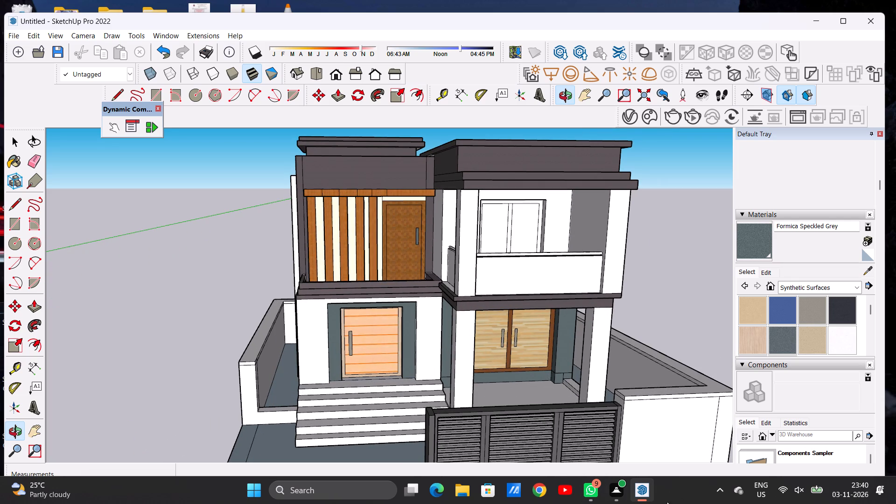
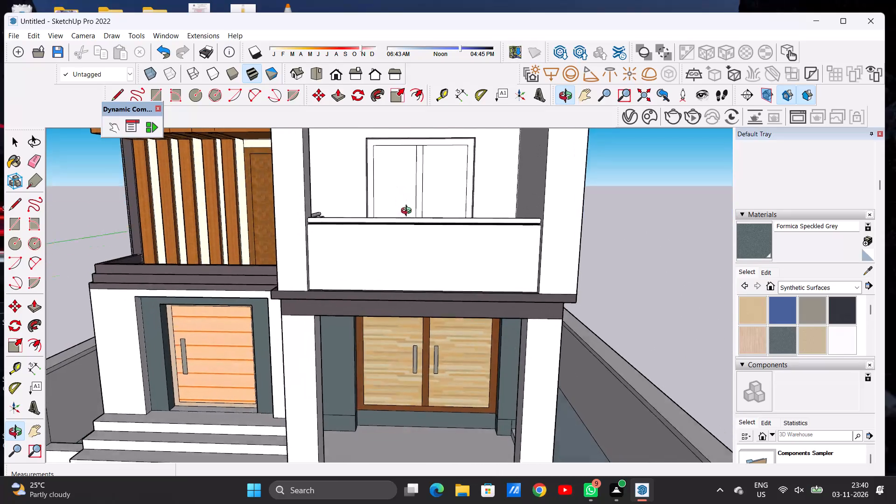
Examine the ground-floor doors, entrance steps, slatted gate and compound walls, and the overall front facade, for faces still lacking a material.
scroll(390, 230, "down", 18)
scroll(385, 272, "up", 12)
scroll(385, 245, "down", 1)
scroll(385, 245, "up", 1)
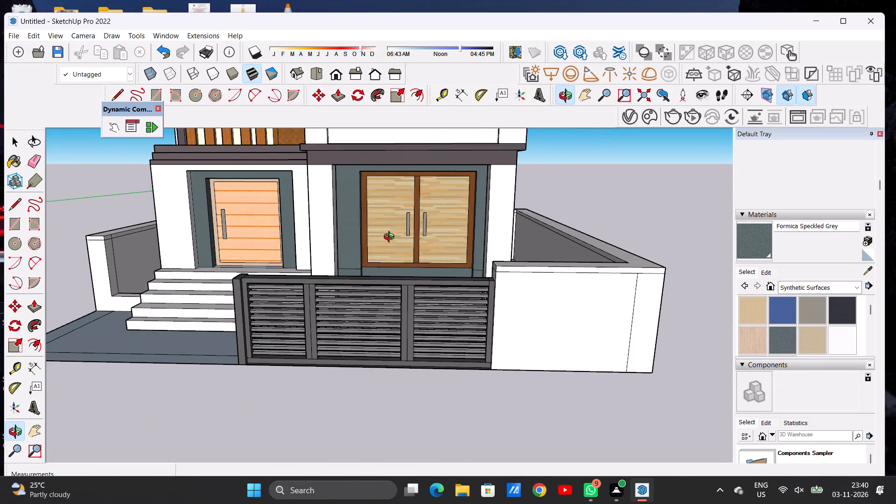
left_click_drag(455, 226, 504, 216)
left_click_drag(425, 221, 419, 229)
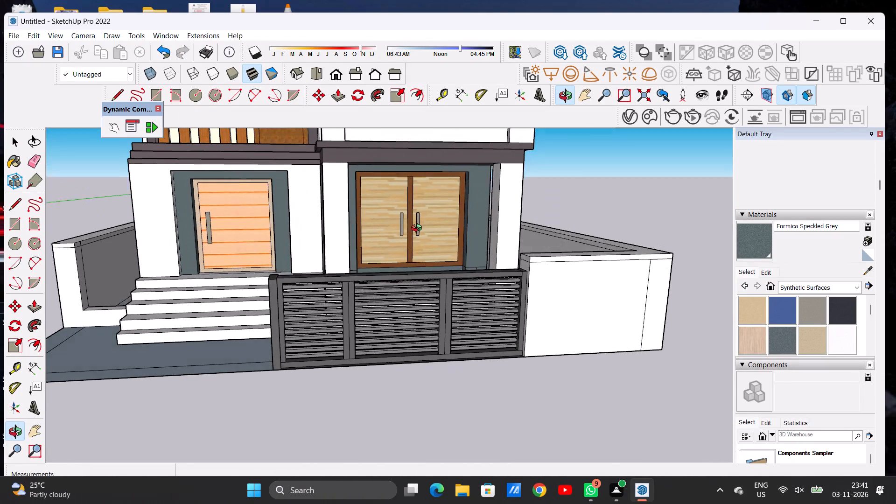
left_click_drag(419, 229, 408, 246)
scroll(480, 240, "down", 5)
scroll(341, 241, "up", 1)
scroll(339, 240, "down", 1)
scroll(338, 240, "up", 7)
scroll(311, 215, "down", 1)
scroll(311, 215, "up", 1)
scroll(311, 215, "down", 1)
scroll(311, 215, "up", 3)
left_click_drag(318, 214, 364, 128)
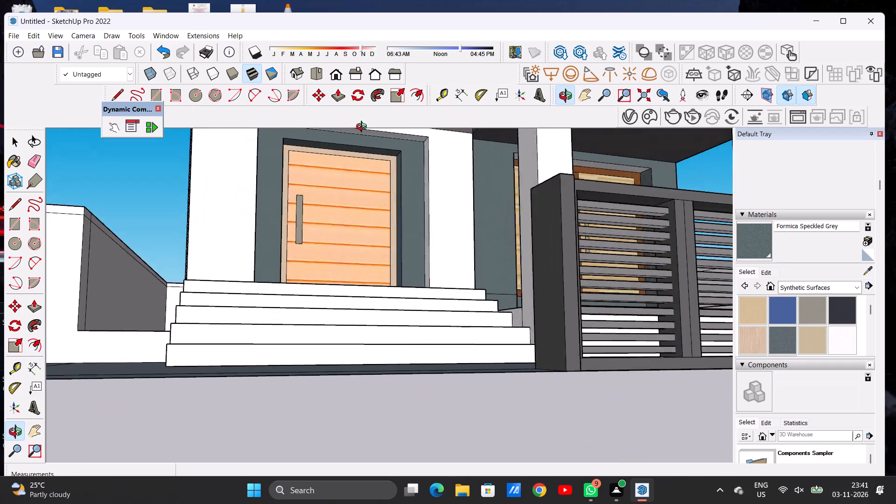
left_click_drag(364, 128, 245, 188)
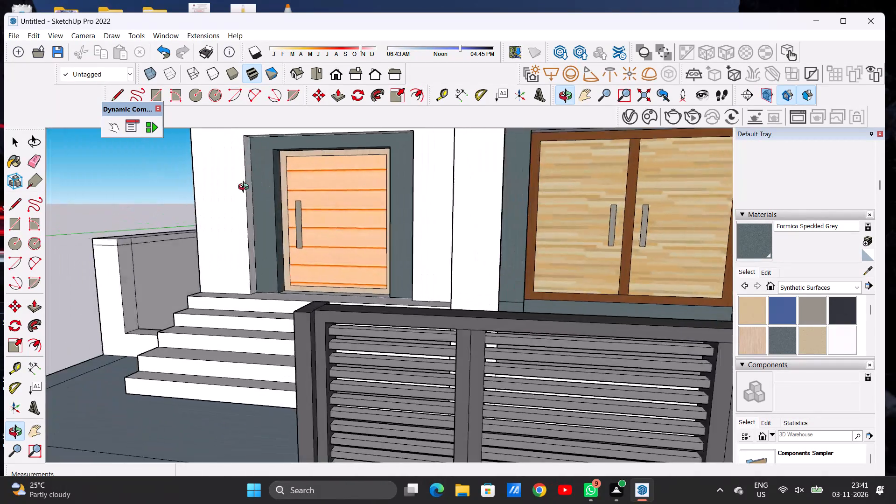
left_click_drag(245, 188, 261, 241)
scroll(306, 276, "down", 4)
scroll(367, 267, "down", 3)
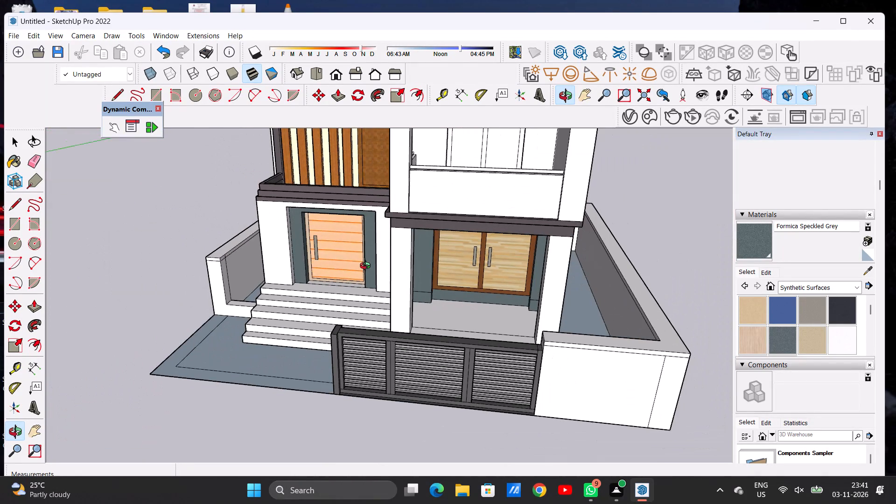
scroll(375, 261, "down", 8)
scroll(362, 270, "up", 4)
left_click_drag(339, 273, 355, 229)
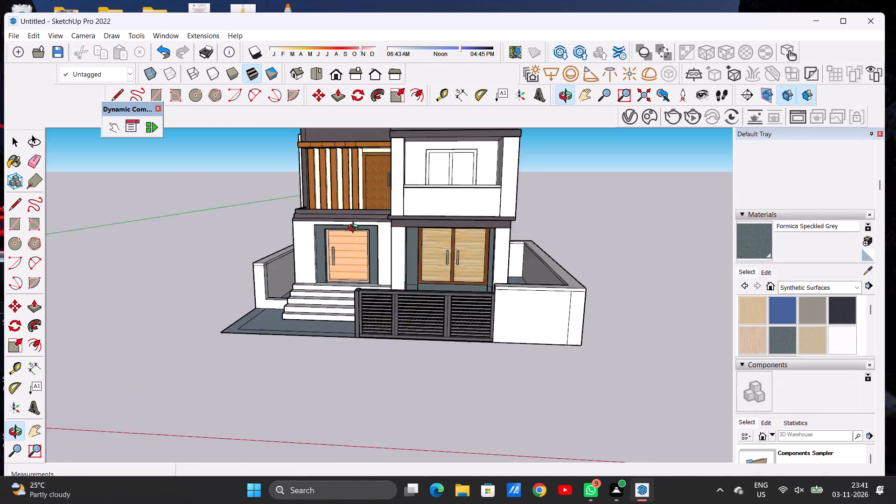
left_click_drag(355, 229, 367, 234)
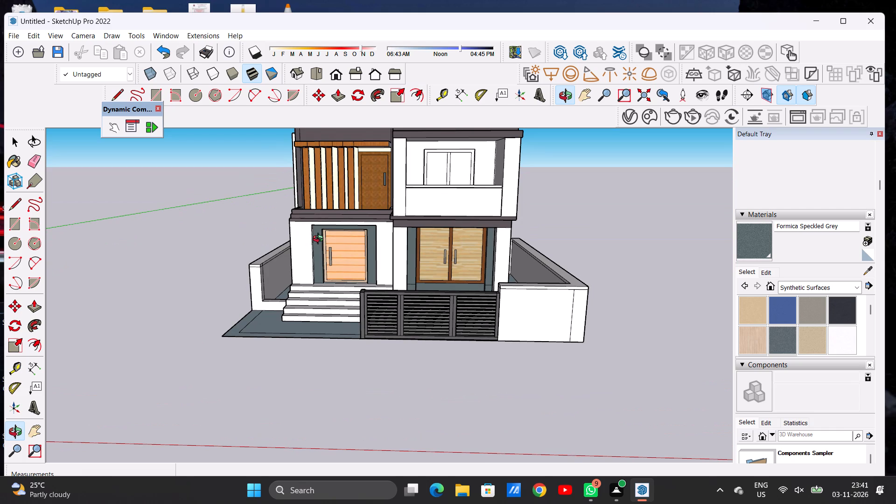
scroll(362, 262, "down", 9)
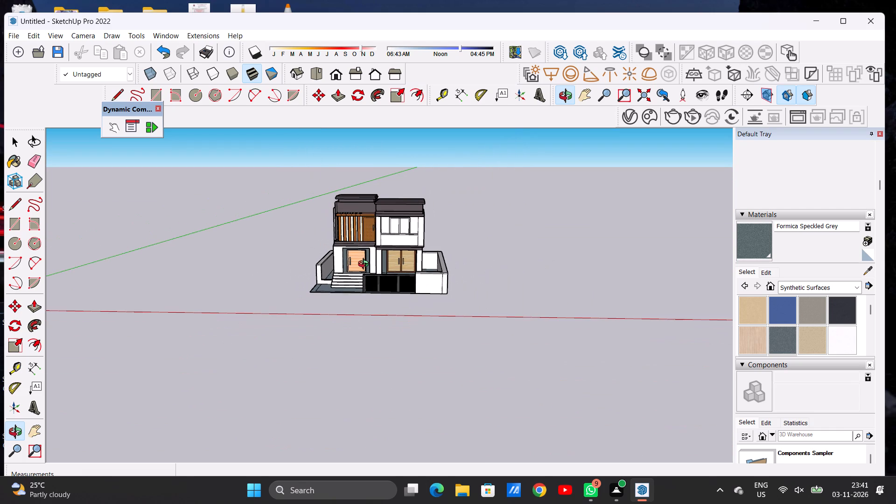
scroll(365, 265, "down", 3)
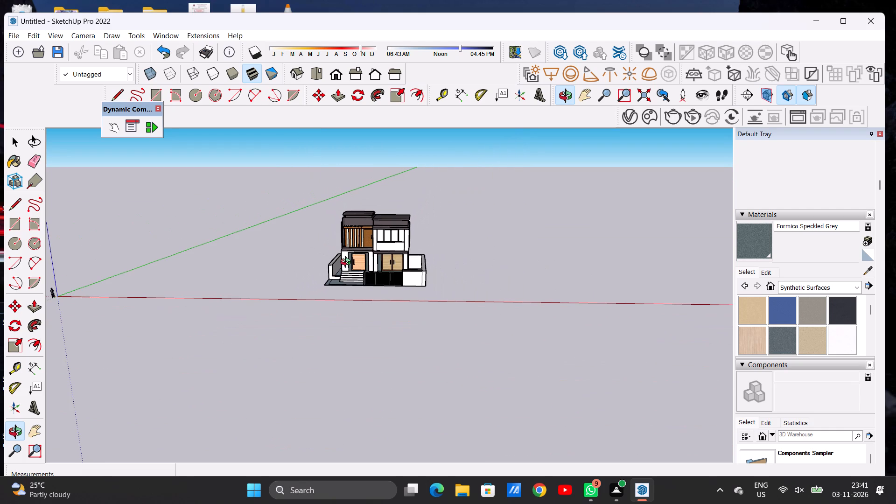
Inspect the entrance door surround, steps, side elevation, roof and both upper balconies from several angles for remaining unpainted faces.
scroll(348, 263, "up", 20)
scroll(348, 263, "up", 5)
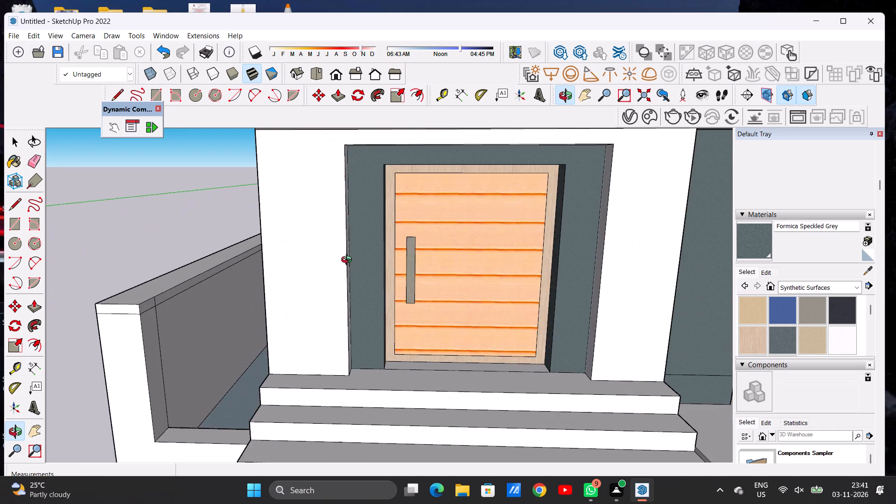
left_click_drag(328, 260, 174, 276)
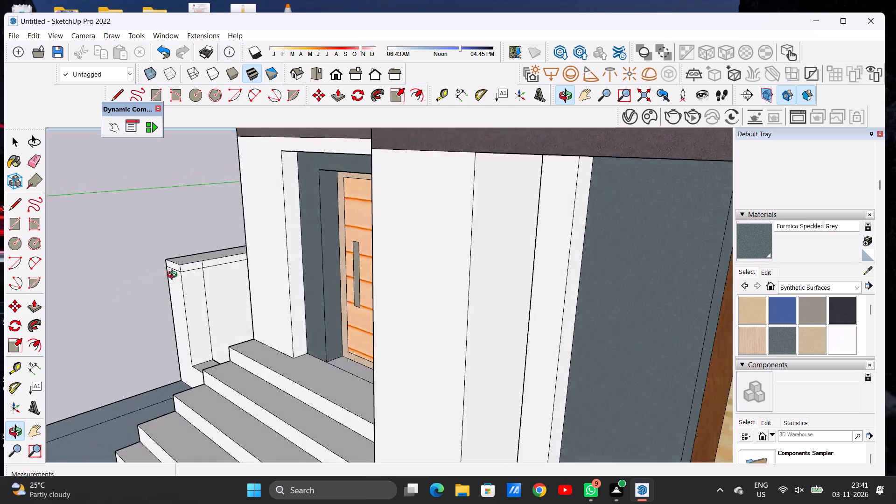
left_click_drag(174, 276, 319, 310)
scroll(335, 322, "down", 5)
scroll(403, 308, "down", 5)
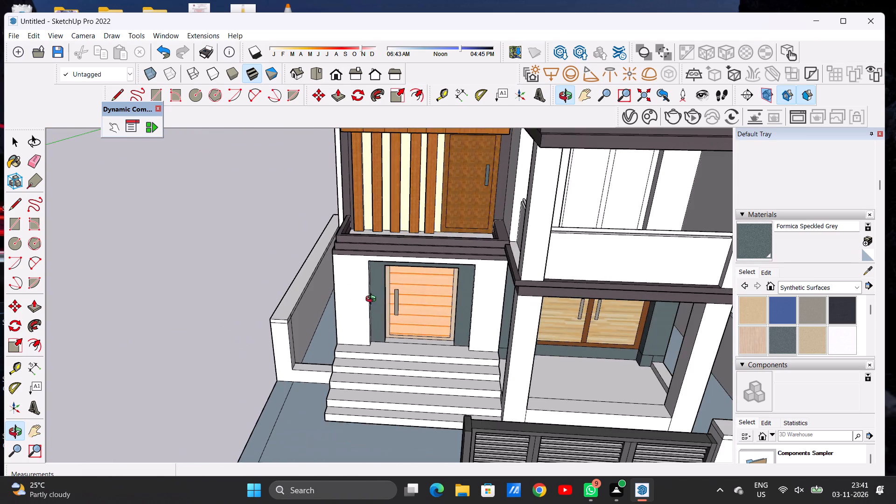
scroll(363, 298, "down", 8)
scroll(369, 294, "up", 2)
scroll(371, 294, "down", 1)
scroll(371, 294, "up", 15)
left_click_drag(412, 292, 352, 254)
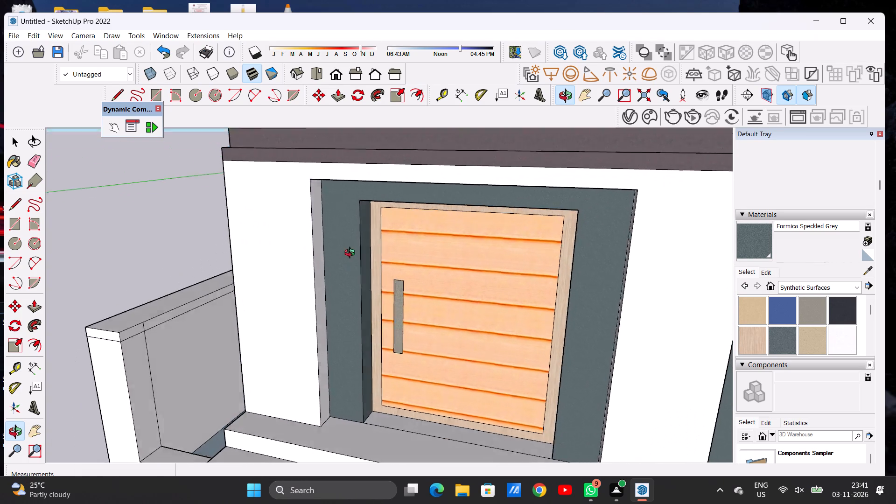
left_click_drag(352, 254, 404, 255)
scroll(343, 295, "down", 1)
scroll(343, 296, "up", 1)
scroll(343, 296, "down", 11)
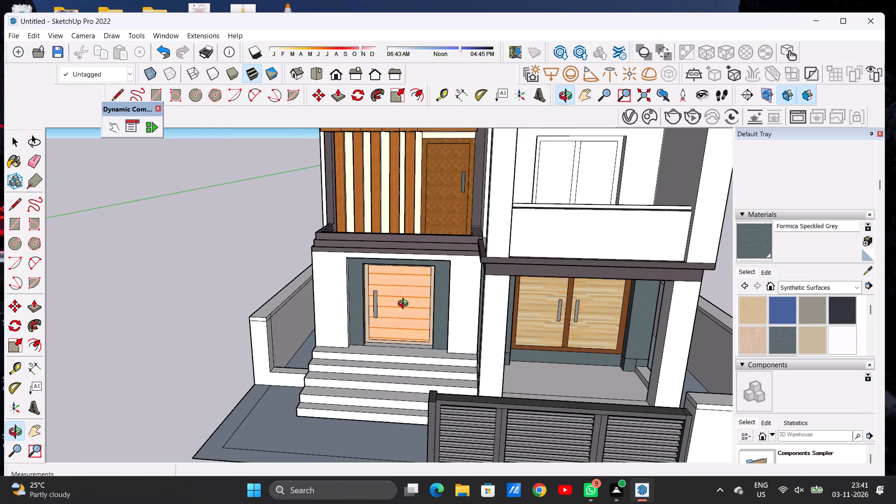
left_click_drag(347, 303, 492, 293)
left_click_drag(325, 300, 365, 308)
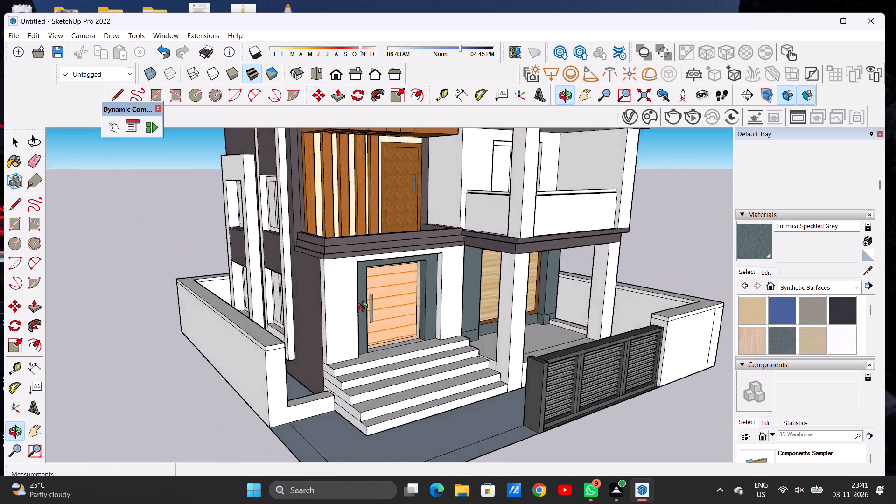
left_click_drag(365, 308, 344, 361)
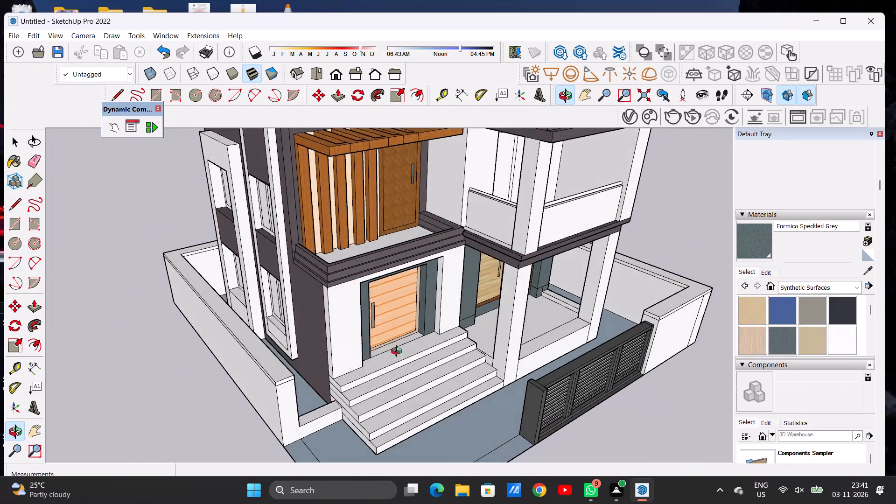
scroll(418, 346, "down", 7)
left_click_drag(355, 331, 518, 378)
scroll(350, 356, "up", 2)
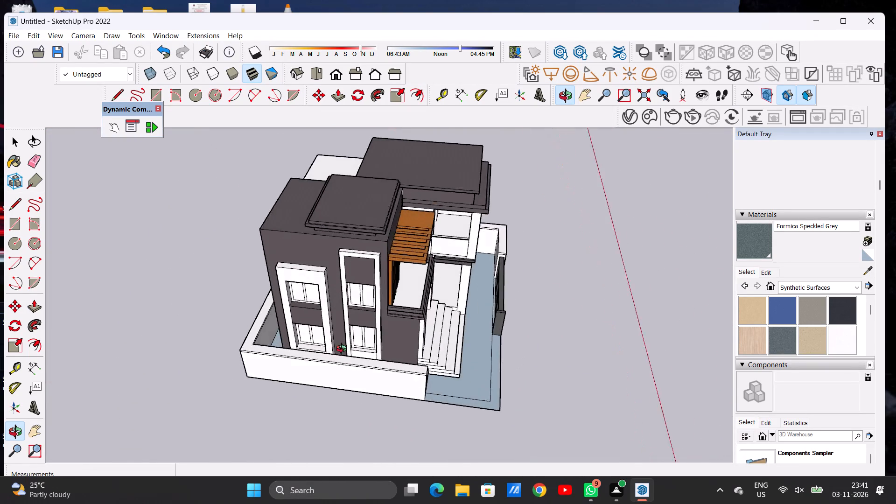
scroll(343, 350, "up", 4)
left_click_drag(411, 331, 483, 302)
left_click_drag(295, 310, 261, 311)
left_click_drag(512, 294, 280, 298)
left_click_drag(414, 298, 336, 294)
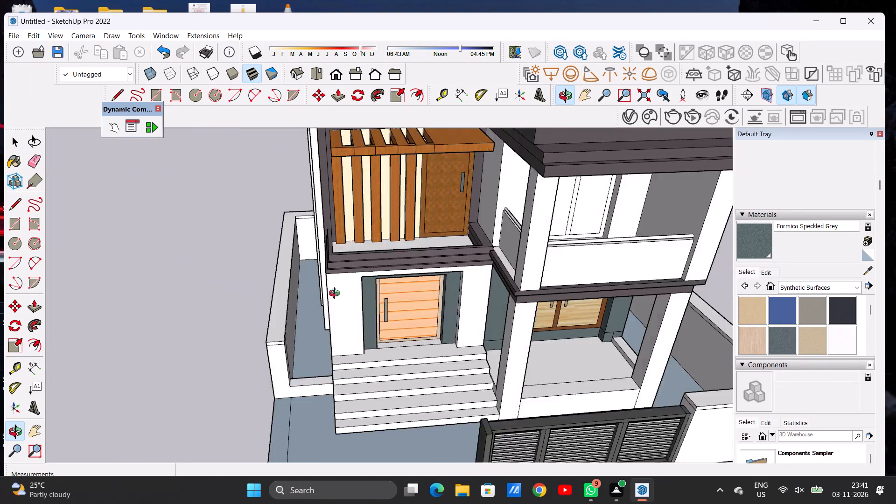
left_click_drag(336, 294, 273, 291)
left_click_drag(398, 299, 436, 226)
left_click_drag(412, 206, 433, 301)
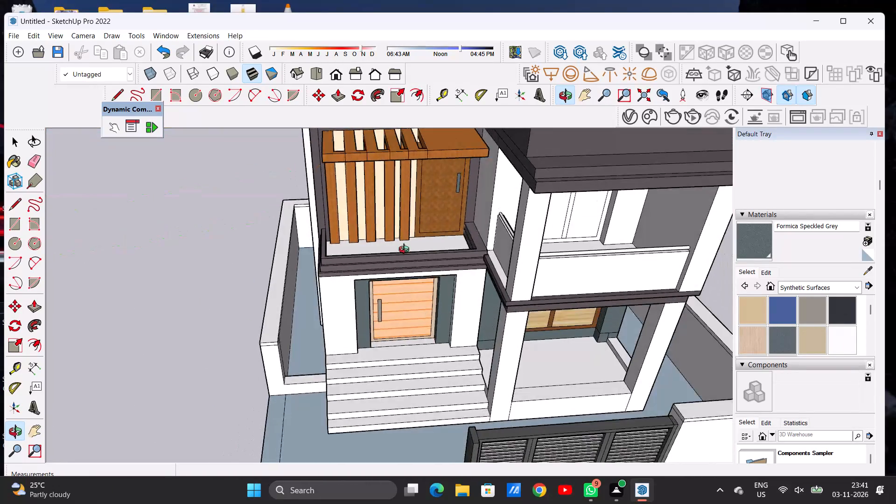
left_click_drag(401, 255, 375, 212)
scroll(328, 294, "down", 6)
scroll(287, 301, "down", 10)
scroll(397, 286, "up", 11)
left_click_drag(361, 279, 364, 234)
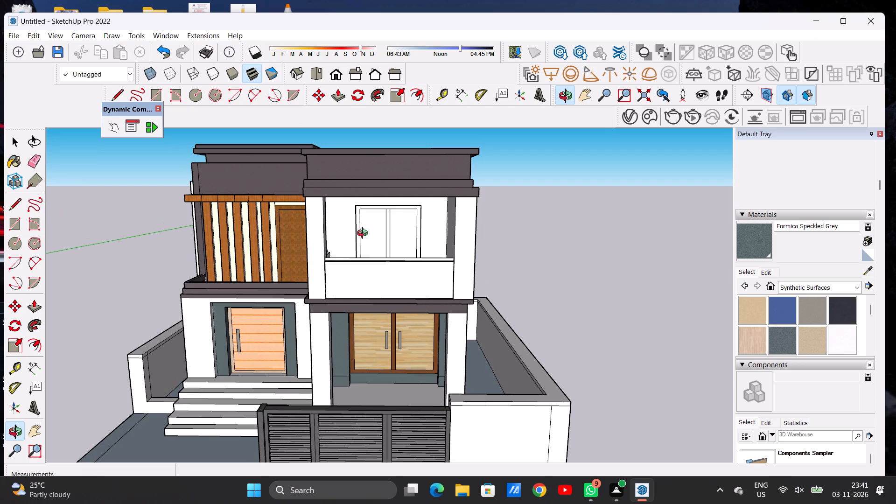
Apply Formica Speckled Grey to the wall around the white double door on the upper balcony with the solid parapet.
scroll(365, 234, "up", 8)
left_click(759, 244)
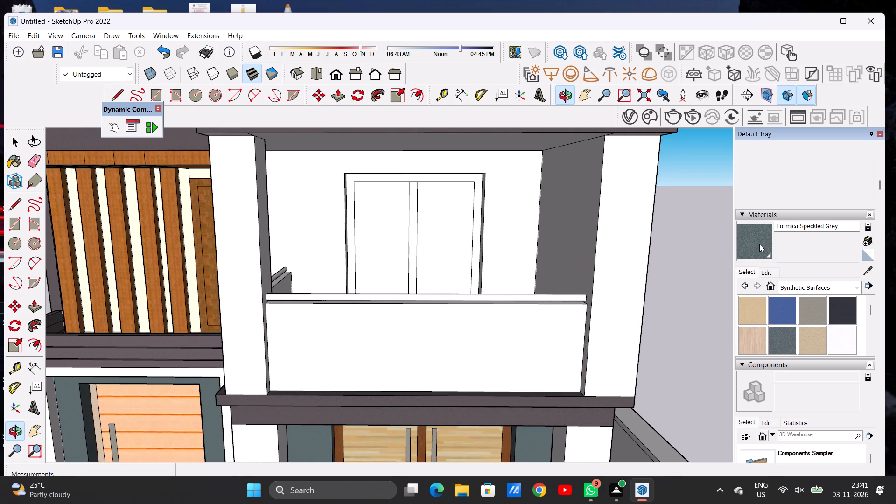
left_click(314, 228)
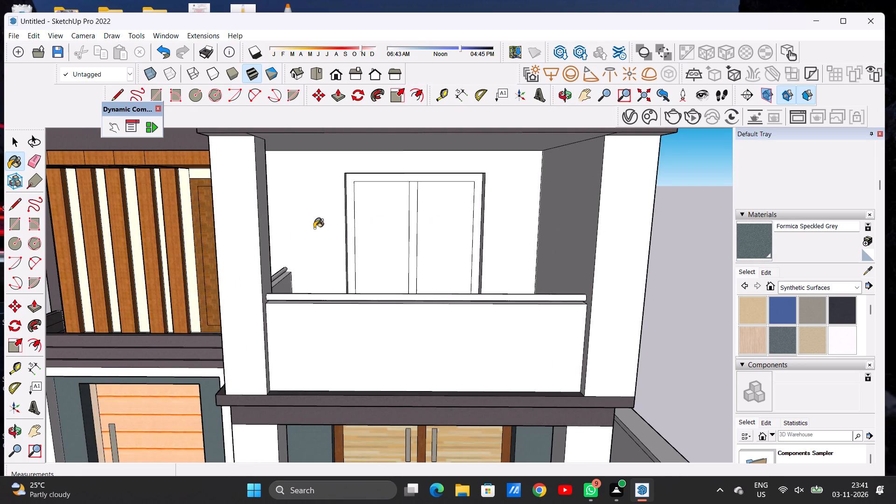
scroll(314, 228, "down", 4)
scroll(359, 227, "up", 7)
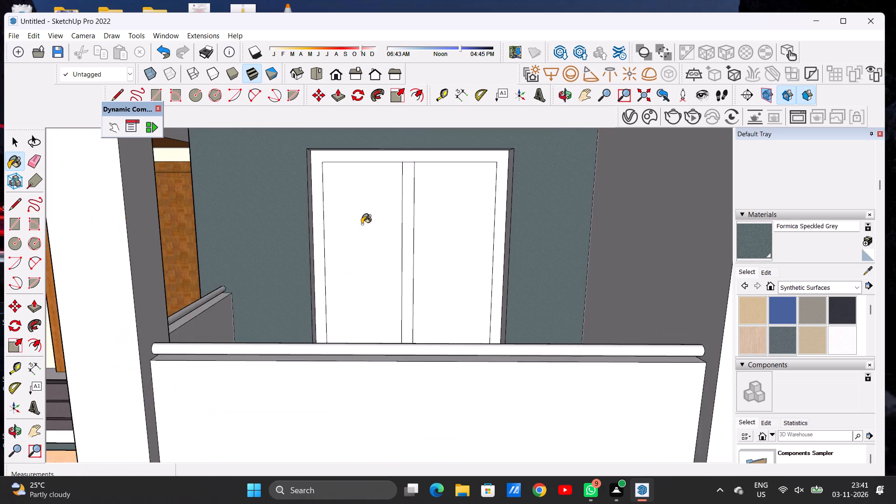
scroll(362, 224, "up", 6)
scroll(361, 234, "down", 4)
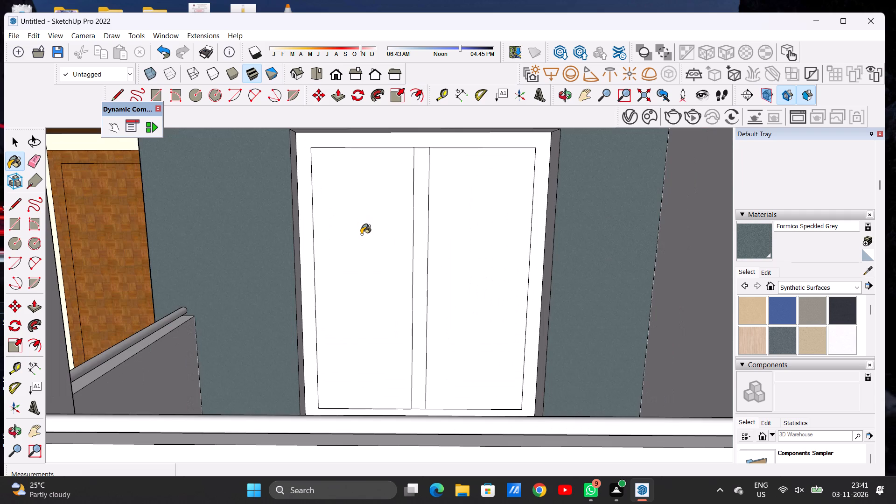
key("space")
Apply Formica Laminate Light from the Synthetic Surfaces materials to both panels of the upper balcony's double door.
scroll(339, 227, "down", 10)
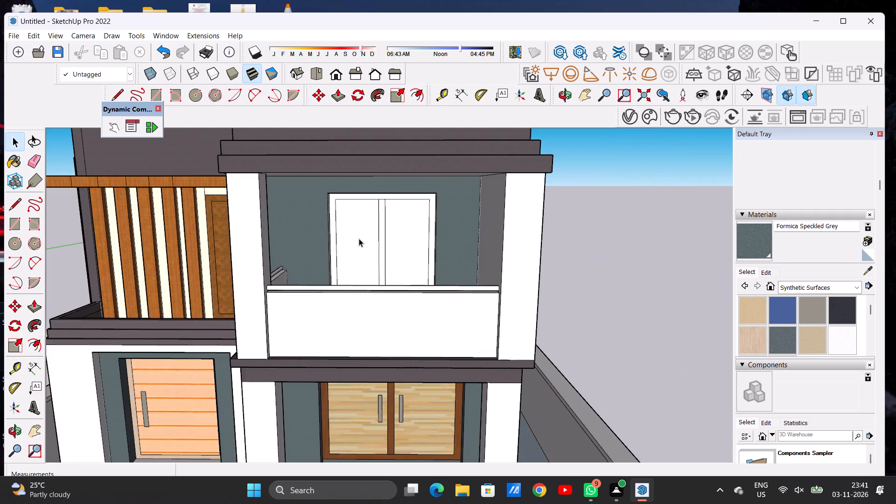
scroll(359, 238, "down", 2)
scroll(398, 244, "up", 6)
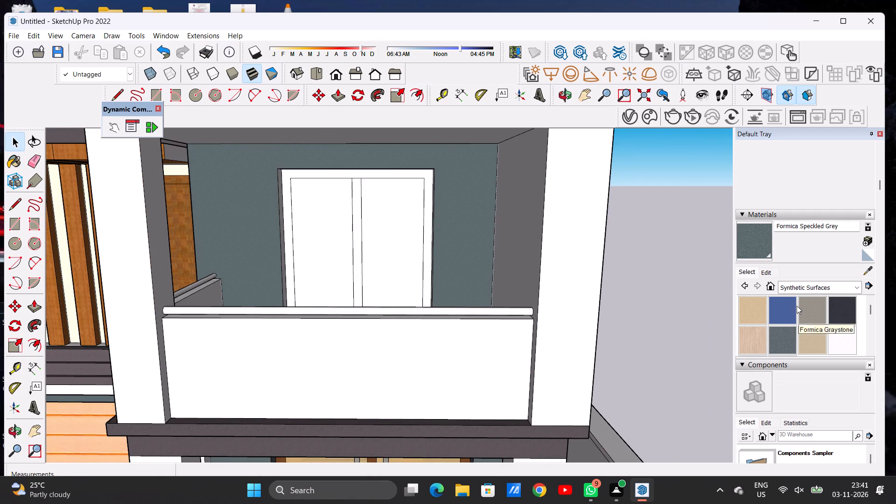
left_click(753, 336)
scroll(334, 232, "up", 3)
scroll(333, 234, "down", 1)
scroll(331, 236, "up", 1)
left_click(329, 237)
left_click(390, 237)
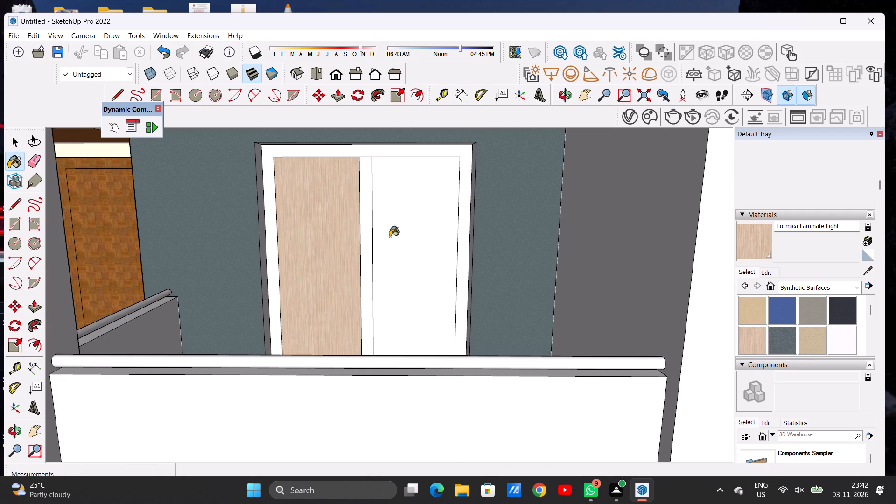
Apply Wood Veneer 01 from the Wood materials to the upper balcony double door's outer frame and centre mullion.
left_click(796, 288)
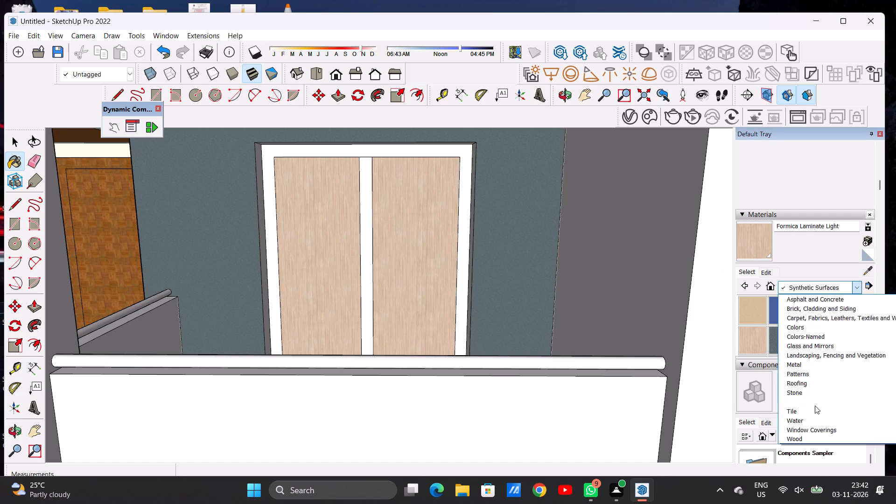
left_click(801, 437)
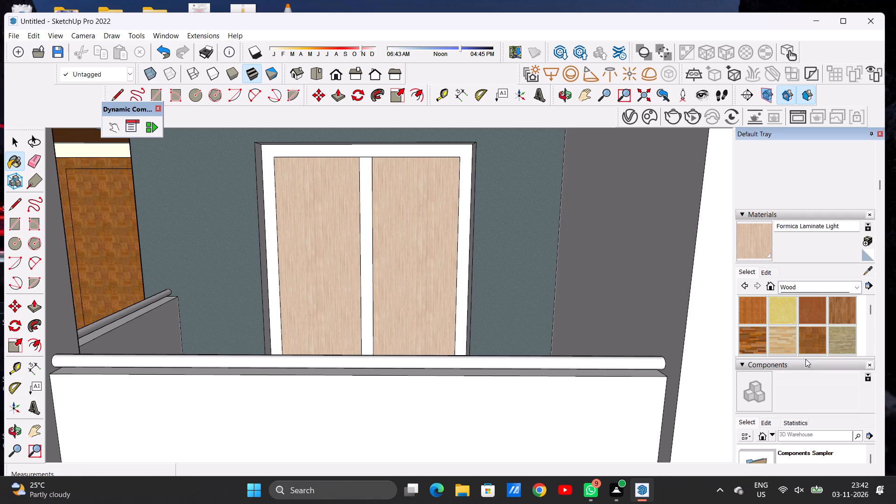
scroll(805, 331, "down", 1)
left_click(809, 322)
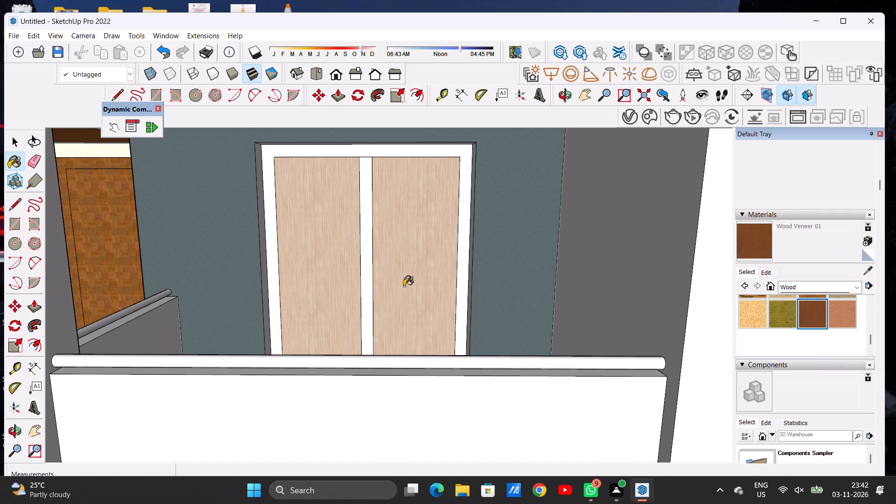
scroll(264, 266, "up", 1)
scroll(264, 266, "down", 1)
scroll(264, 266, "up", 1)
scroll(264, 266, "down", 1)
scroll(264, 266, "up", 2)
left_click(271, 260)
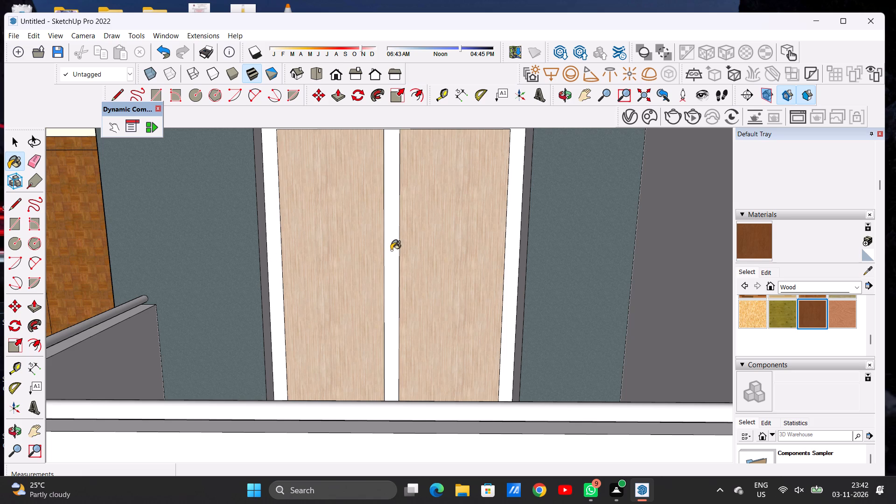
left_click(392, 249)
key("space")
Inspect the front facade and the upper balcony's door, parapet walls and columns from several angles for remaining unpainted faces.
type("O")
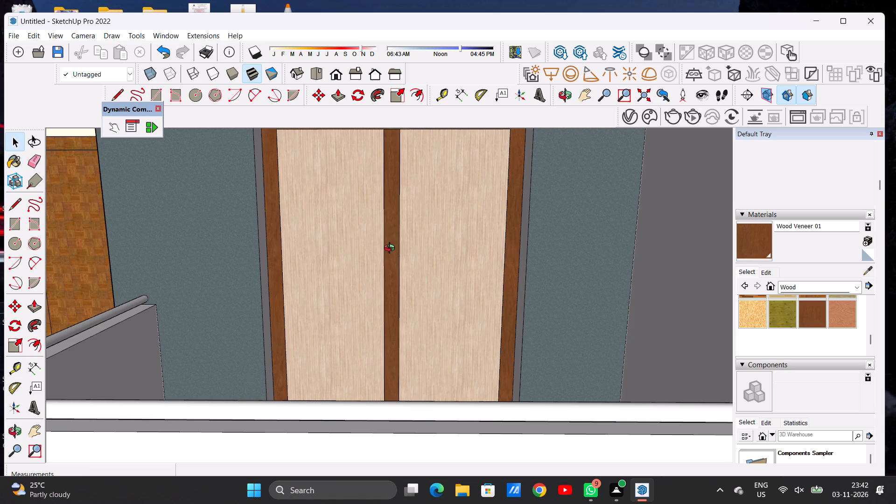
scroll(377, 276, "down", 15)
left_click_drag(401, 298, 434, 229)
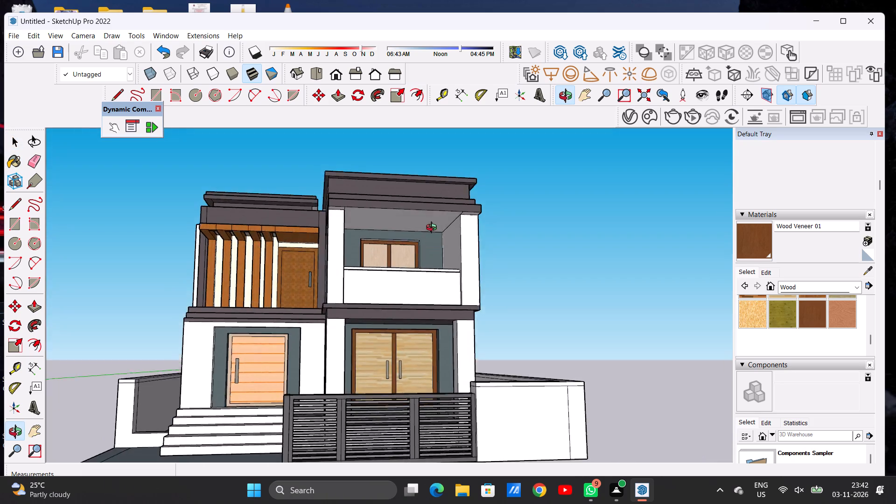
left_click_drag(434, 229, 515, 202)
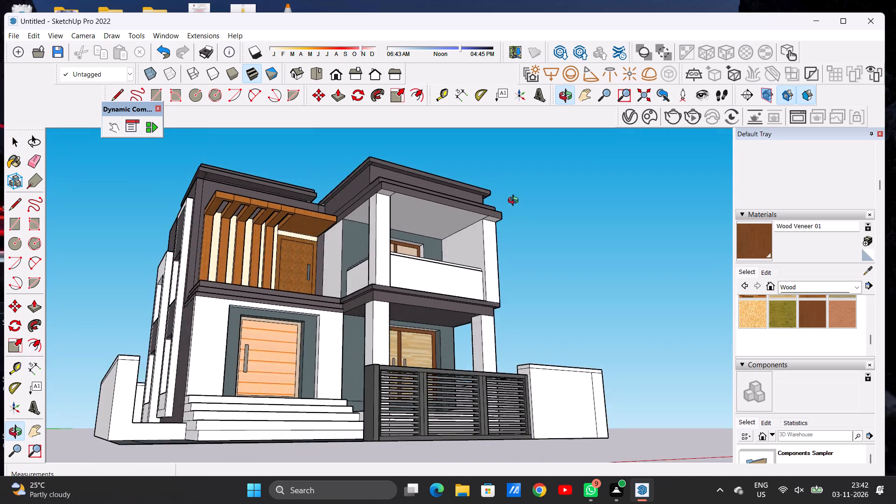
left_click_drag(515, 202, 407, 214)
left_click(406, 220)
scroll(406, 218, "up", 2)
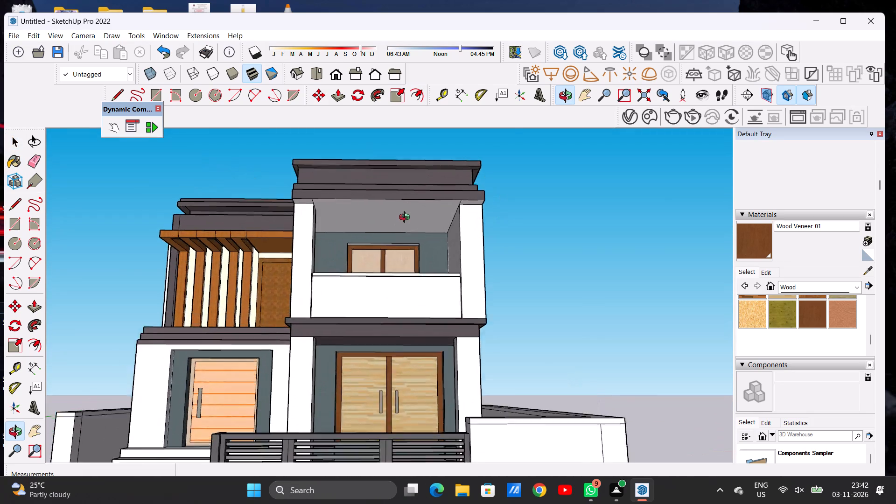
scroll(406, 218, "up", 4)
scroll(406, 240, "down", 5)
left_click_drag(400, 247, 380, 328)
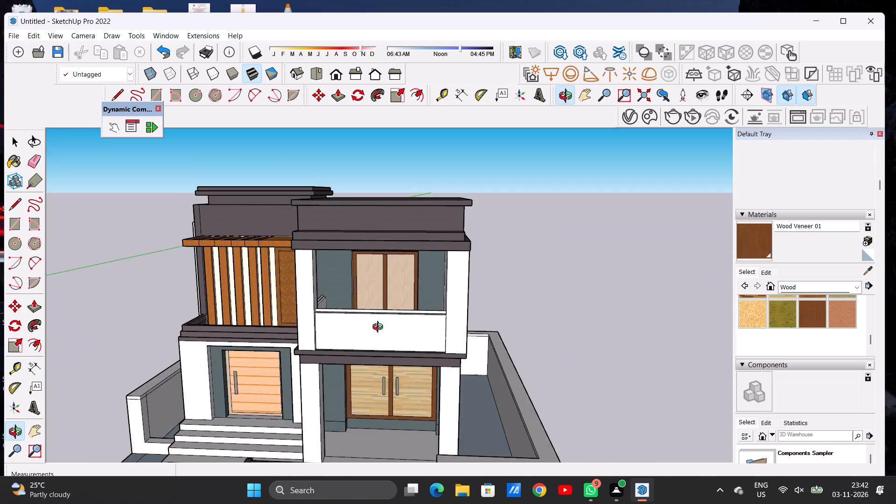
left_click_drag(380, 328, 384, 332)
left_click_drag(387, 309, 385, 289)
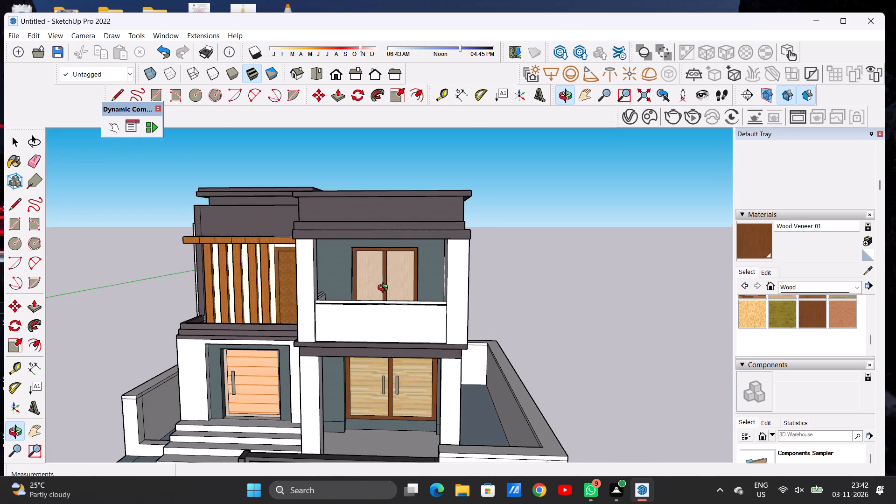
left_click_drag(385, 289, 387, 304)
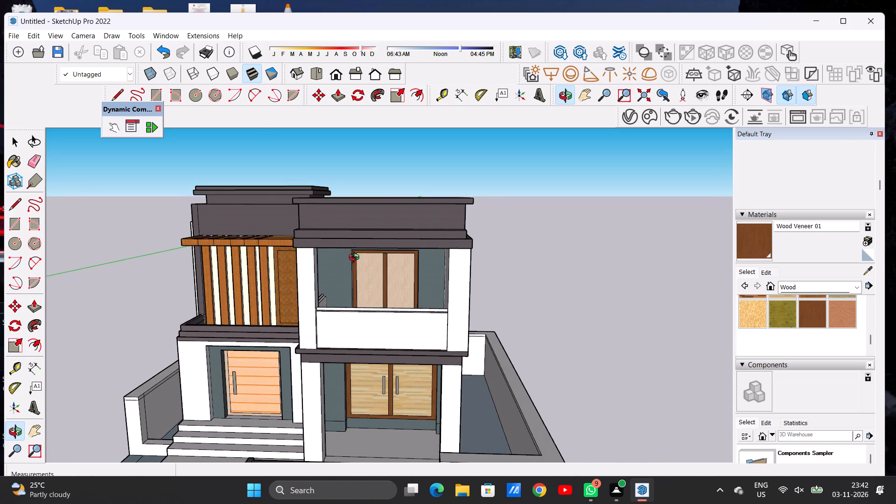
scroll(357, 261, "up", 5)
left_click_drag(366, 294, 484, 287)
left_click_drag(411, 358, 454, 347)
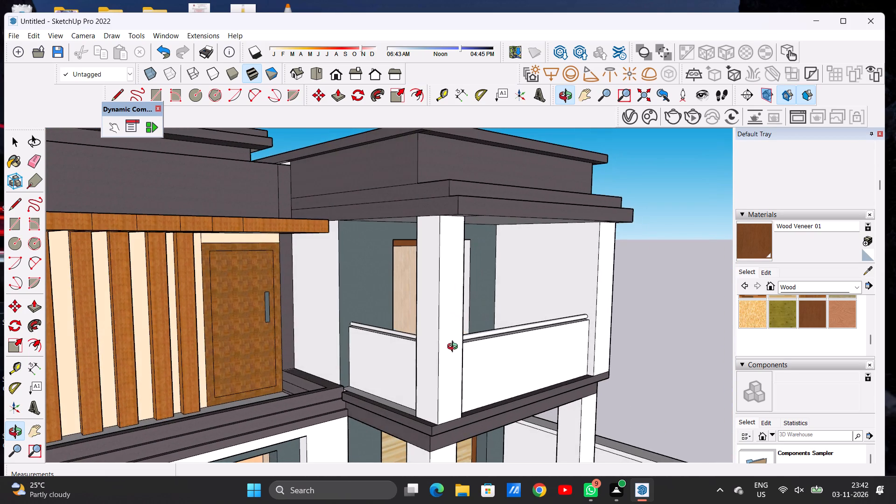
scroll(380, 348, "down", 6)
left_click_drag(454, 352, 428, 383)
scroll(436, 376, "up", 7)
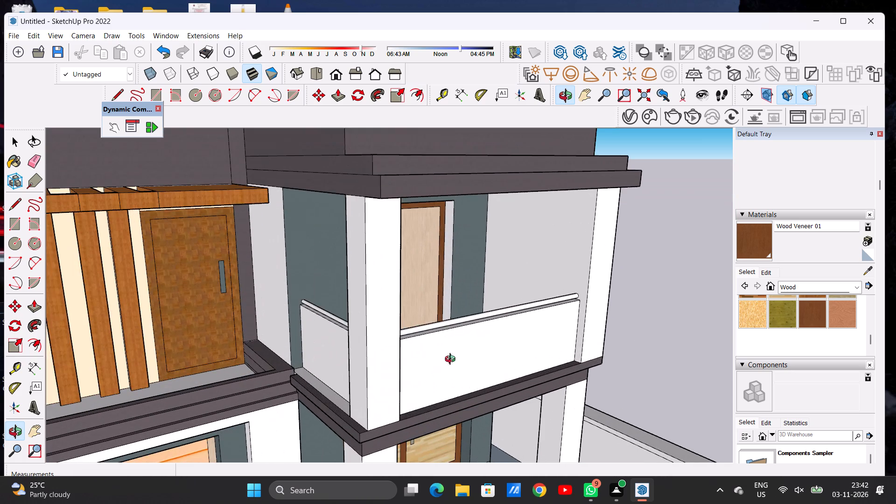
left_click_drag(438, 346, 514, 345)
left_click_drag(413, 350, 515, 389)
left_click_drag(511, 360, 343, 364)
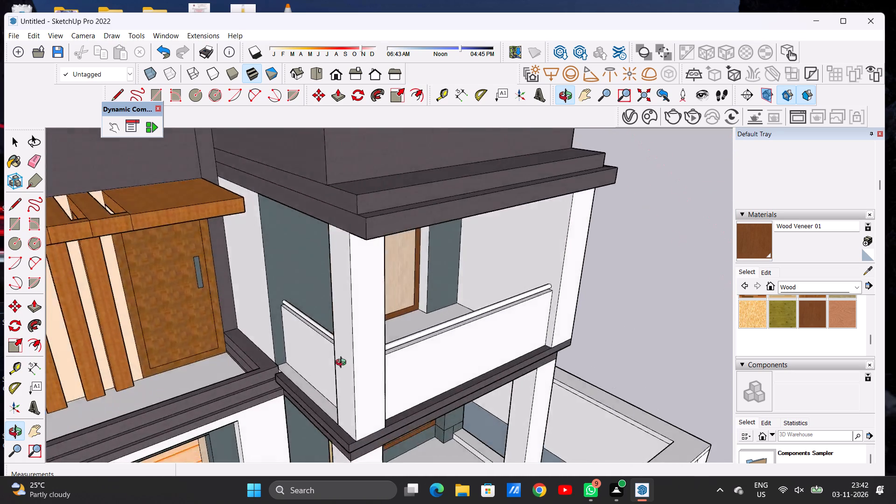
left_click_drag(343, 364, 565, 378)
Apply Translucent Glass Safety from the Glass and Mirrors materials to the inner and outer faces of the upper balcony's front parapet.
scroll(498, 317, "up", 7)
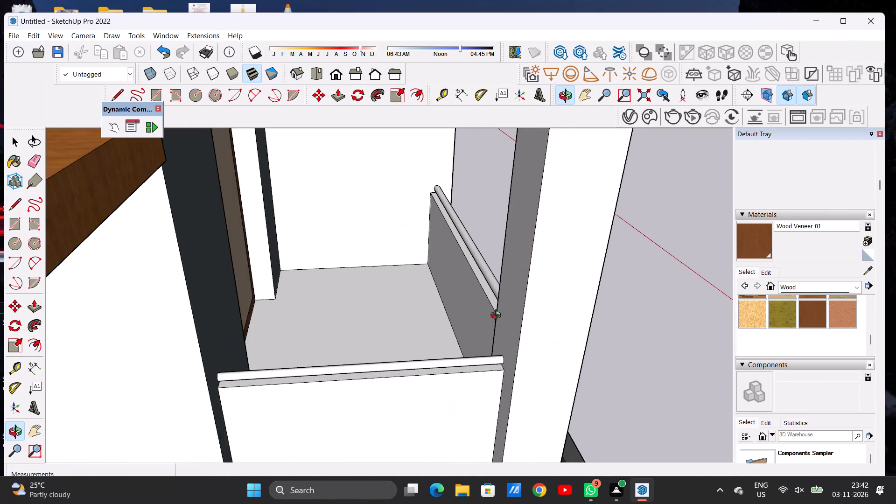
scroll(498, 315, "up", 3)
left_click(794, 285)
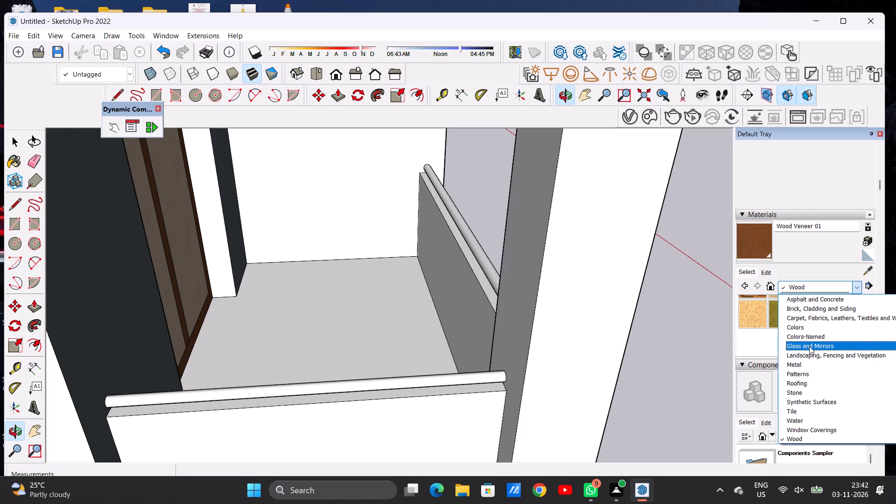
left_click(810, 342)
scroll(803, 312, "down", 1)
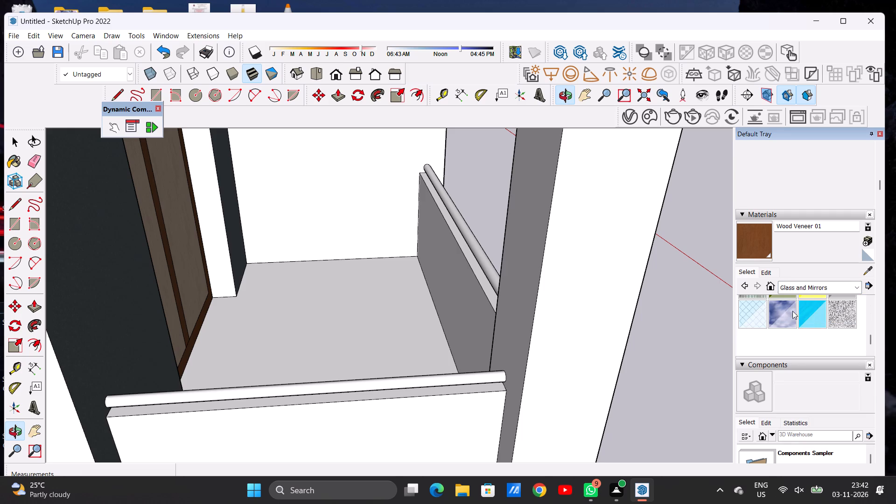
left_click(756, 314)
left_click(476, 302)
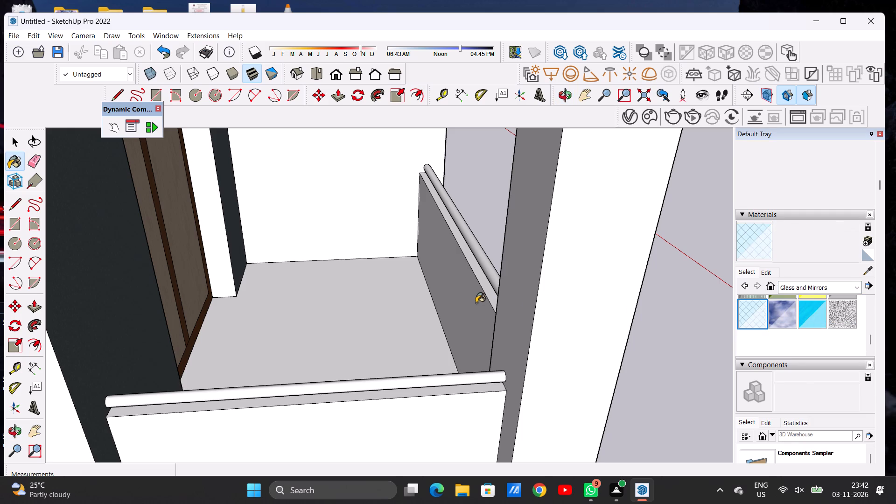
key("o")
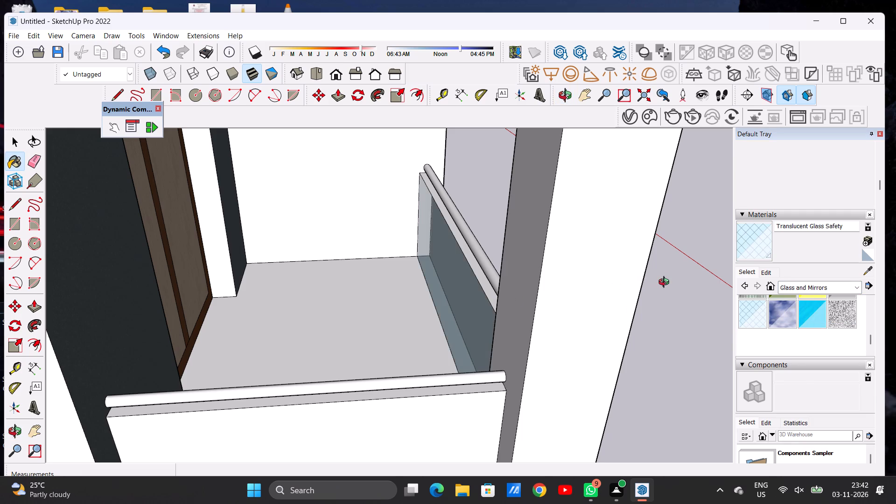
left_click_drag(667, 284, 448, 299)
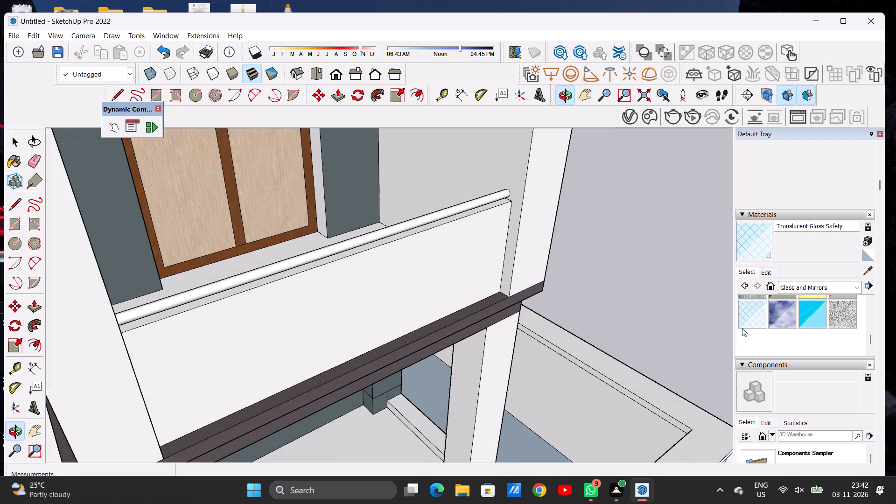
left_click(753, 310)
left_click(357, 296)
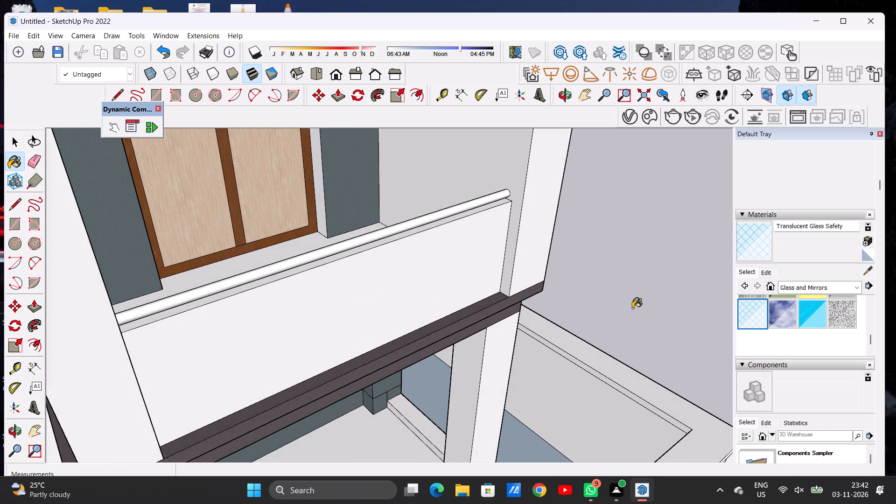
Set the opacity of the Translucent Glass Safety material to 23.
left_click(770, 275)
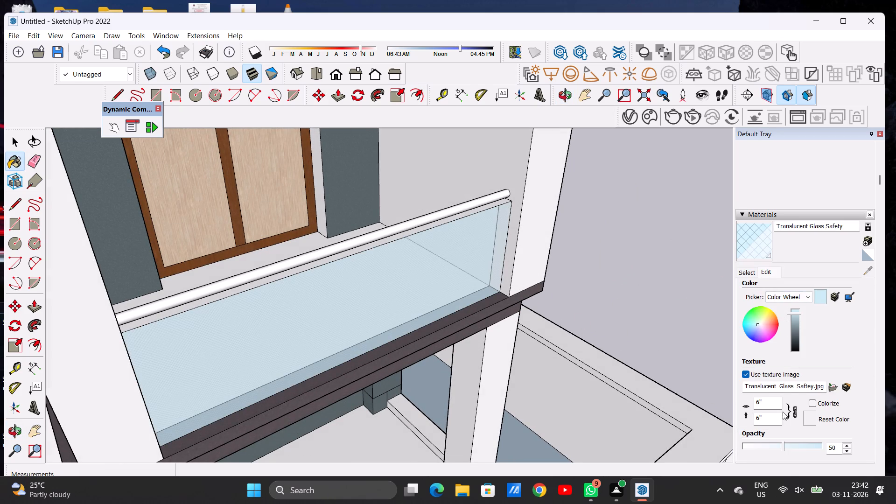
left_click(773, 445)
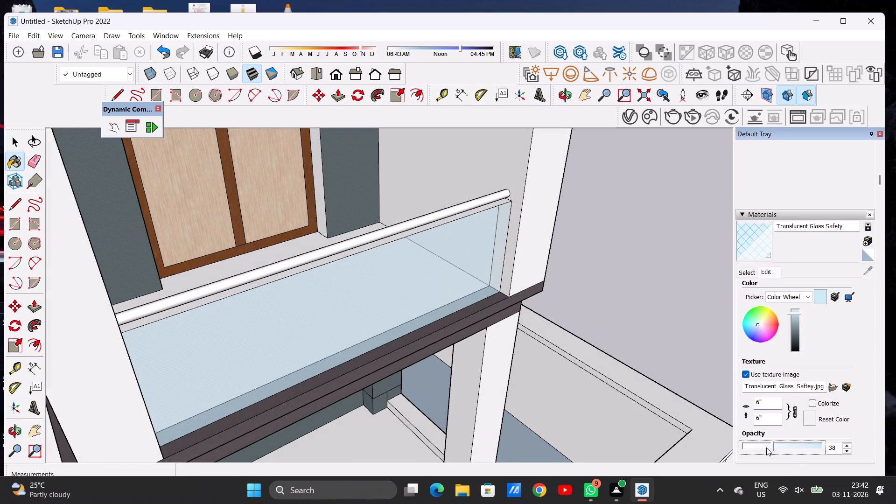
left_click(762, 448)
scroll(385, 322, "down", 15)
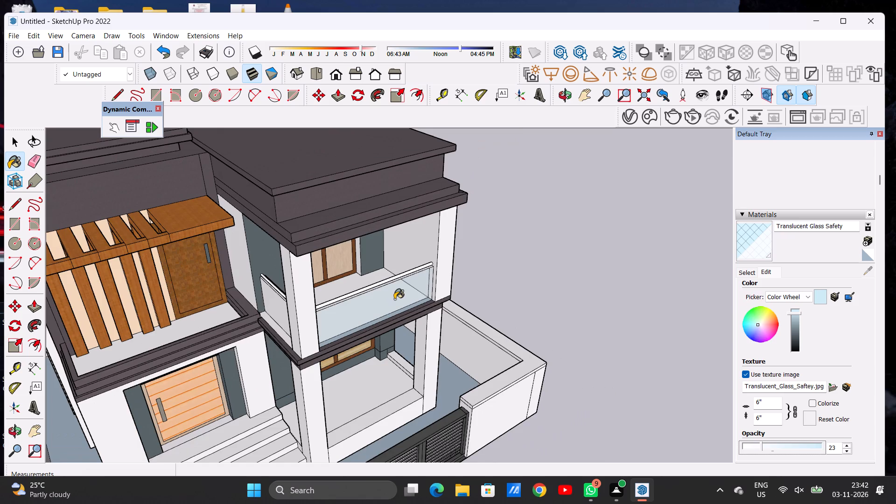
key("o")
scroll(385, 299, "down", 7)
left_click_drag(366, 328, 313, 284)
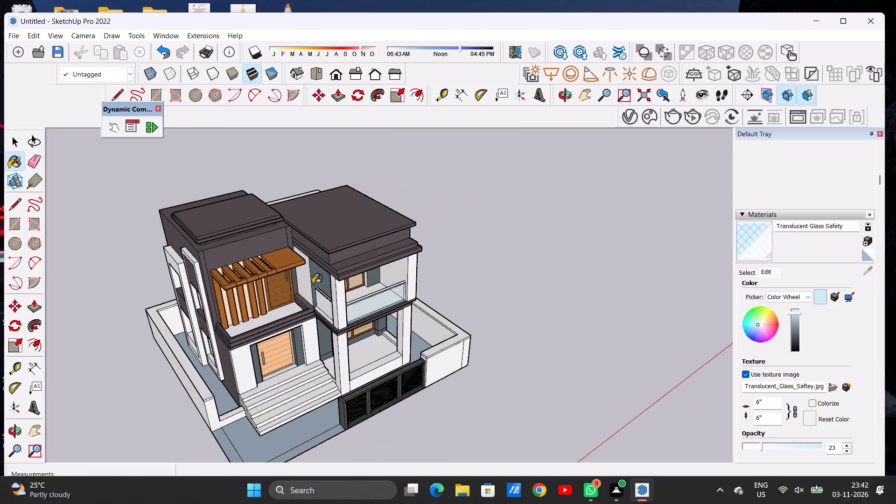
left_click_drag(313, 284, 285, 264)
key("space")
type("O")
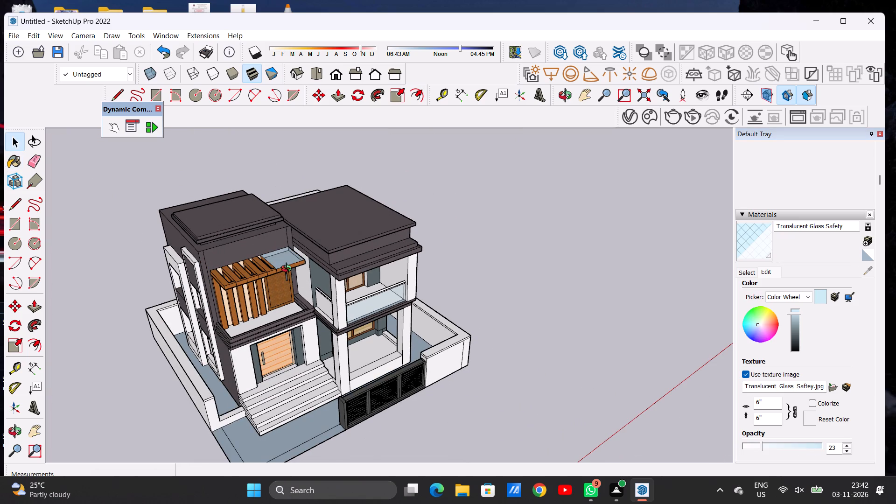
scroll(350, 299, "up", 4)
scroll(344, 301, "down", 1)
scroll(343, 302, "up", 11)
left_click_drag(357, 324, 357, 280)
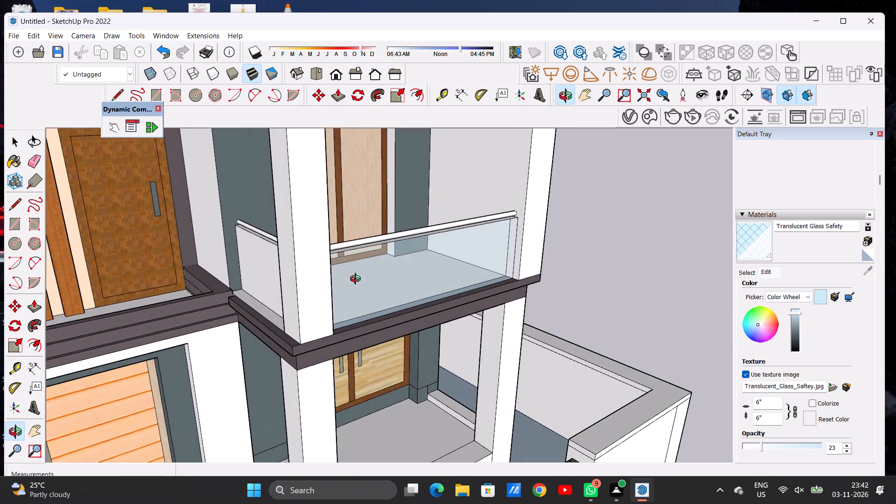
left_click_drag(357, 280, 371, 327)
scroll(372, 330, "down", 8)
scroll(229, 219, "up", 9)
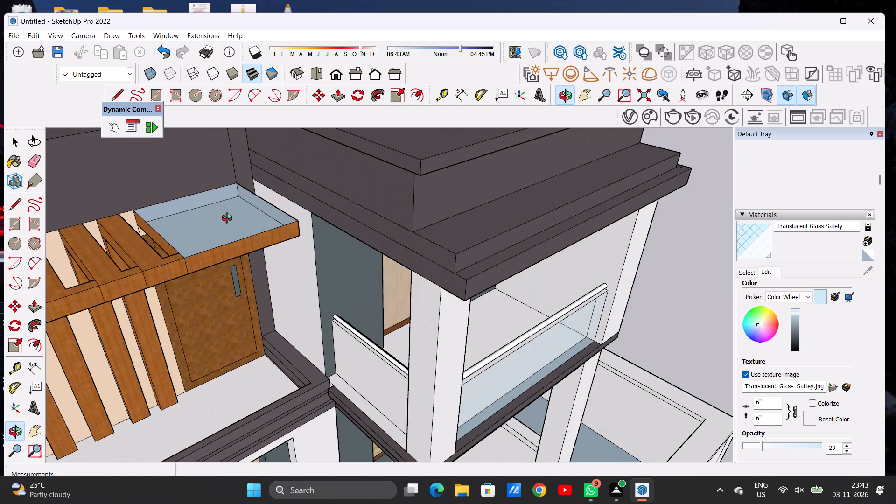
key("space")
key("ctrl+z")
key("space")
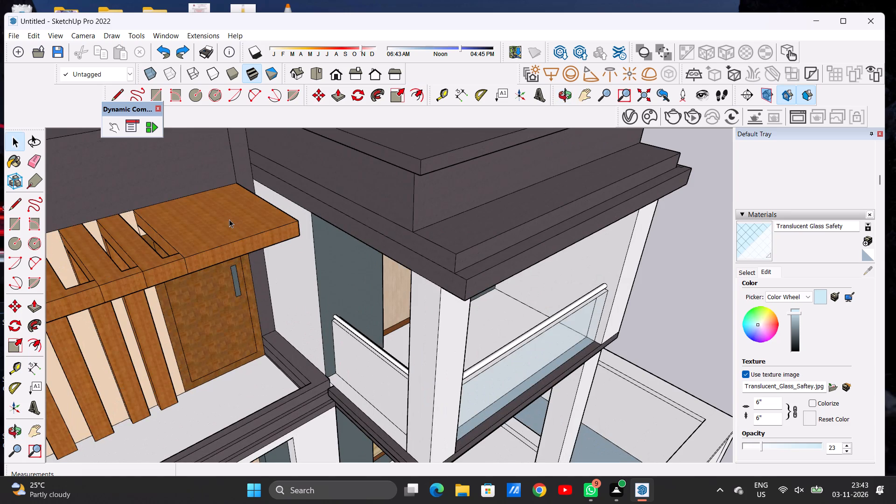
Apply Translucent Glass Safety to the outer and inner faces of the upper balcony's short side parapet facing the pergola.
type("O")
scroll(203, 255, "down", 7)
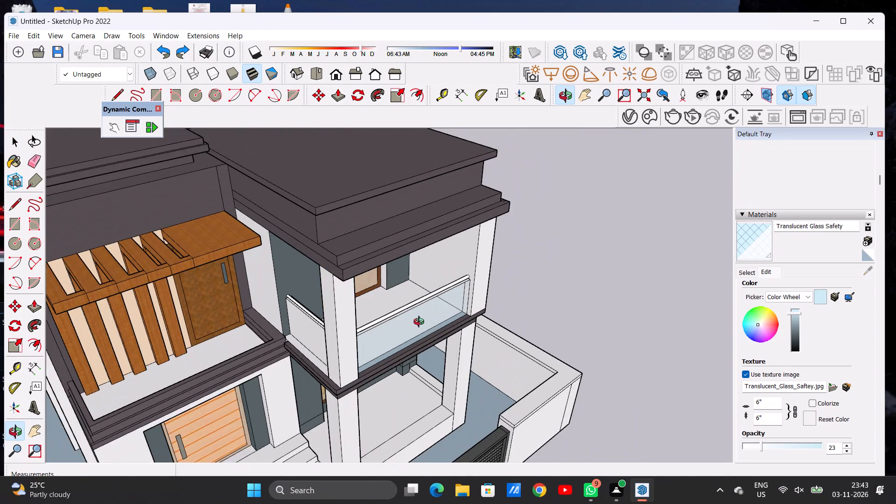
left_click_drag(420, 323, 295, 258)
scroll(361, 322, "up", 7)
left_click_drag(303, 308, 511, 315)
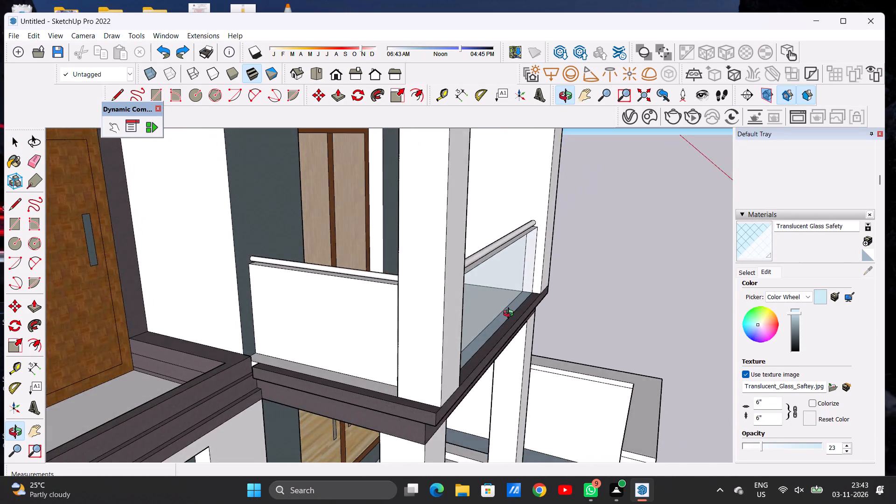
left_click_drag(511, 315, 474, 354)
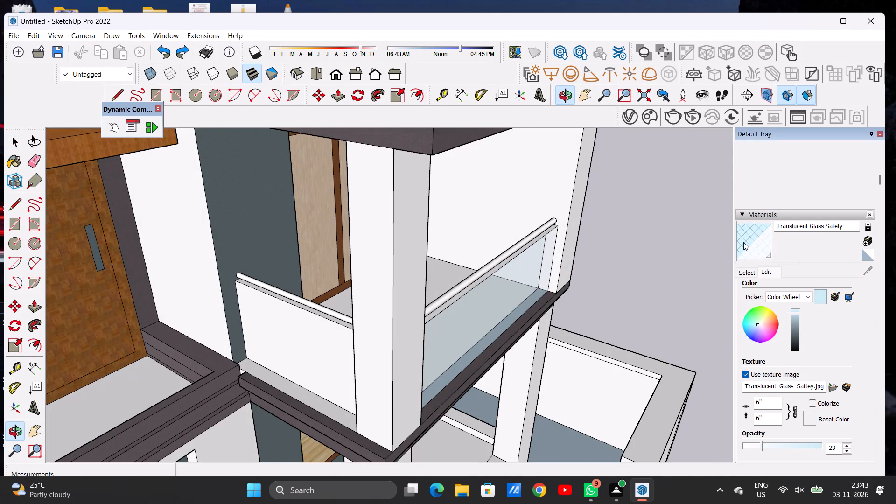
left_click(743, 242)
left_click(338, 364)
key("space")
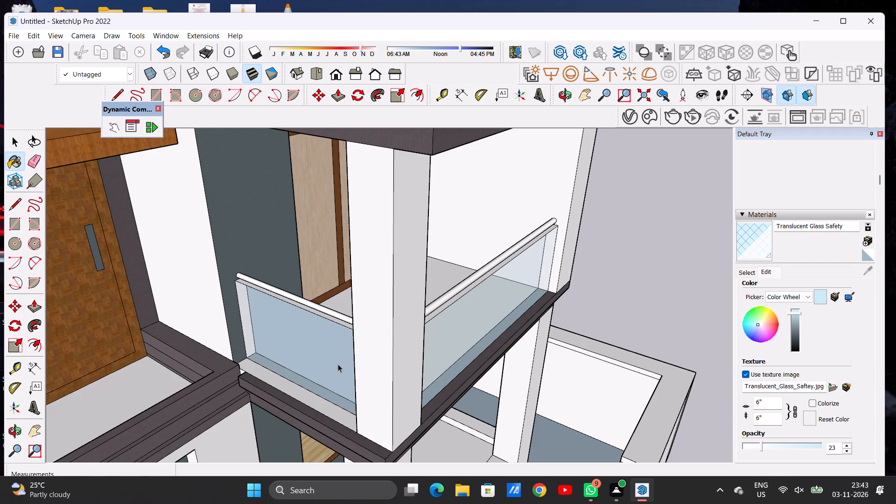
type("O")
left_click_drag(430, 289, 182, 315)
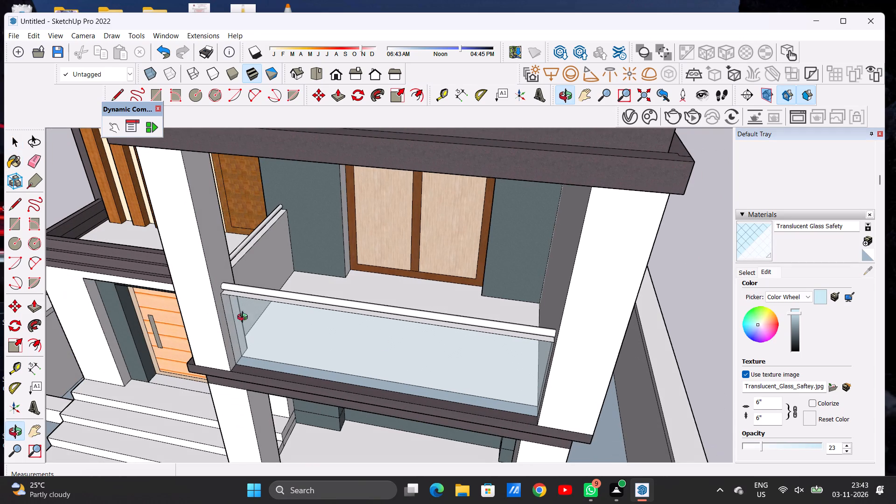
left_click(754, 244)
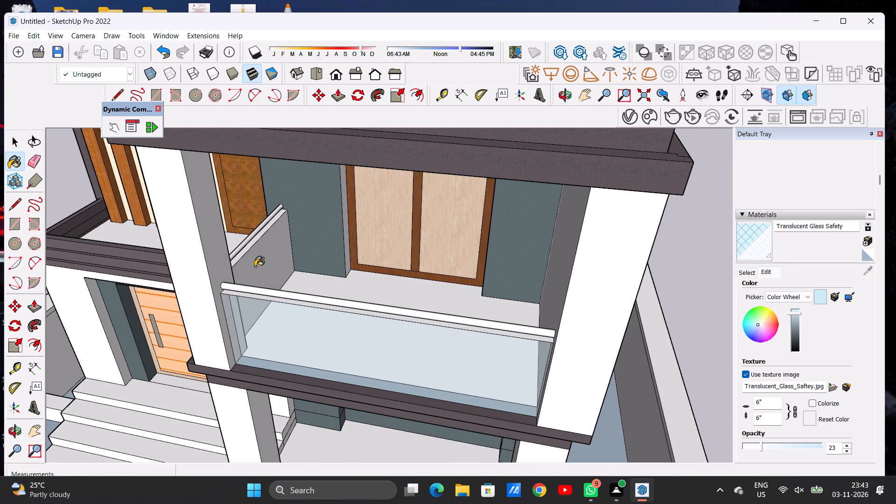
left_click(253, 266)
key("space")
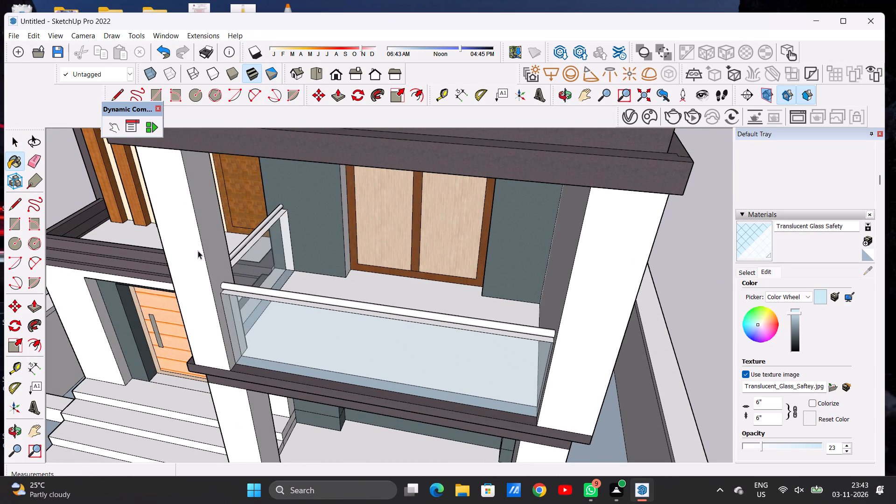
Examine the glass balcony parapets, handrails and double door from the front and side for faces still without material.
scroll(225, 294, "down", 13)
key("o")
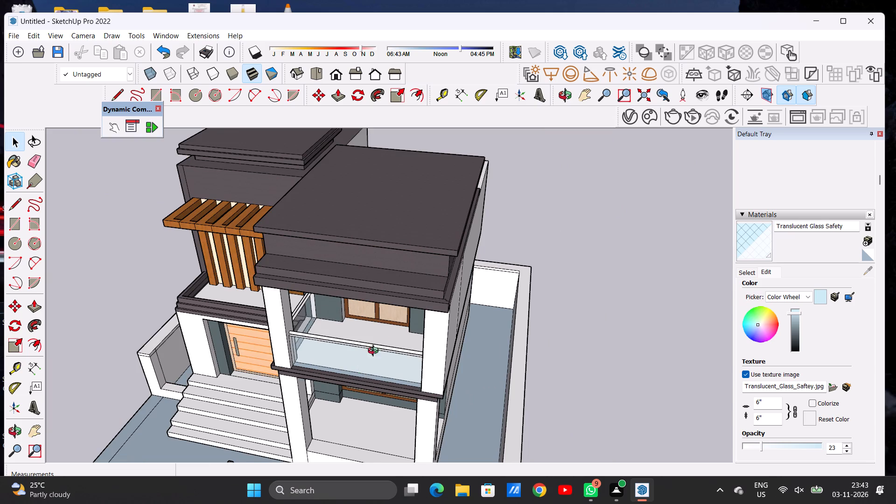
scroll(384, 340, "down", 8)
left_click_drag(371, 348, 442, 231)
left_click_drag(402, 309, 518, 306)
scroll(379, 321, "up", 2)
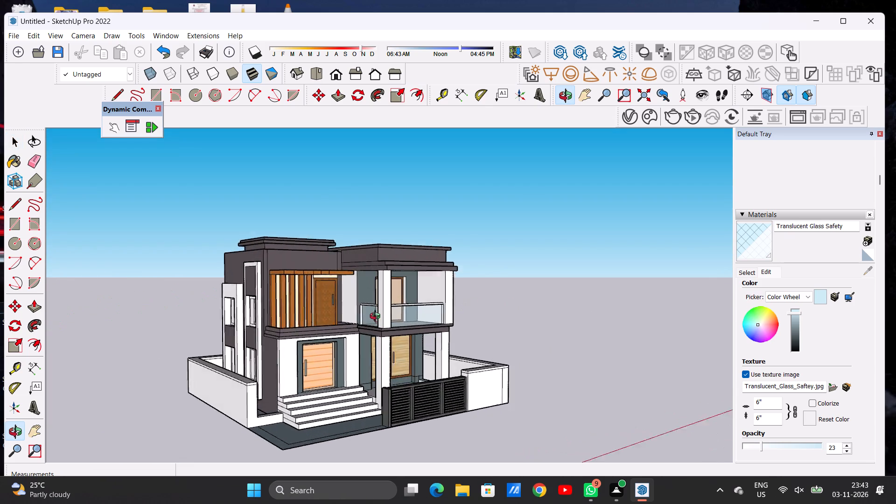
scroll(377, 317, "up", 1)
scroll(377, 317, "down", 2)
scroll(377, 317, "up", 12)
left_click_drag(444, 295, 183, 359)
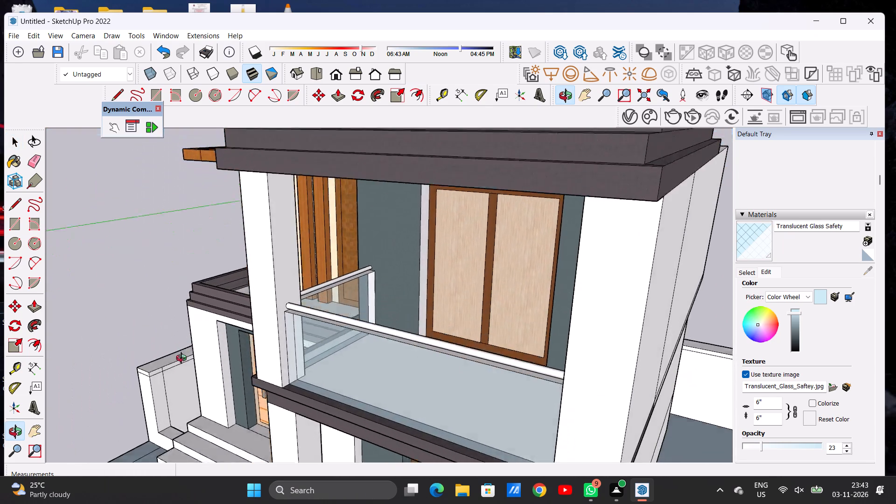
Examine the upper balcony's glass parapets, posts and handrails from the front and side for parts still without material.
left_click_drag(183, 359, 503, 341)
left_click_drag(370, 348, 285, 332)
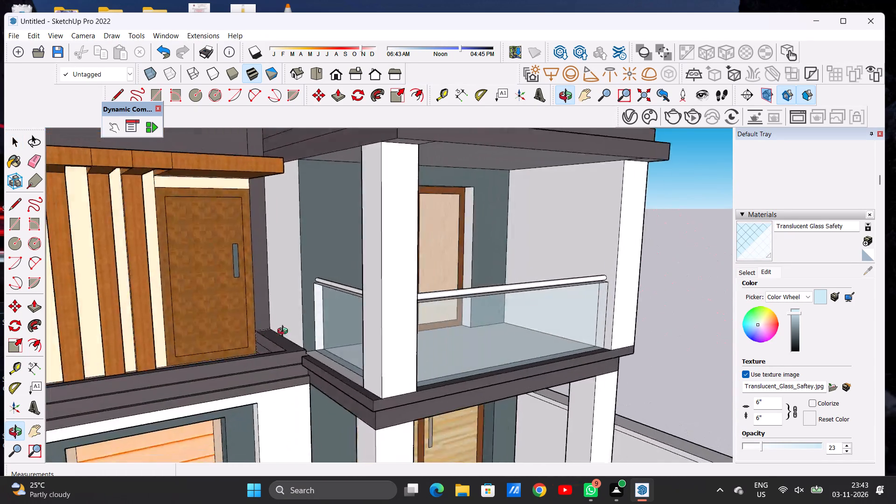
left_click_drag(285, 332, 212, 323)
scroll(230, 320, "down", 7)
left_click_drag(421, 319, 372, 302)
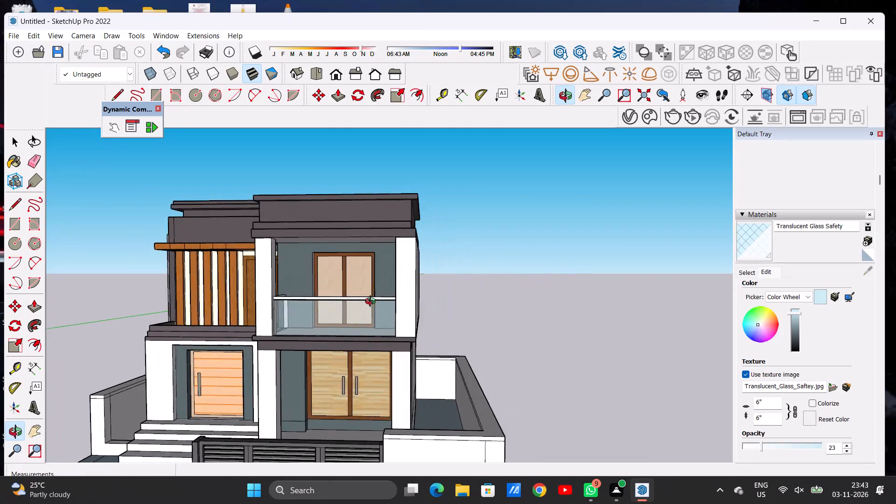
left_click_drag(372, 302, 545, 317)
scroll(338, 336, "up", 7)
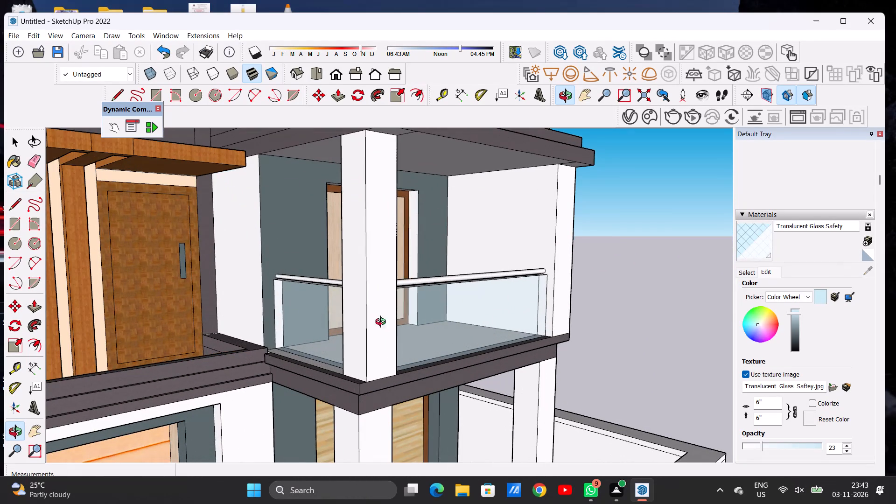
left_click_drag(442, 323, 453, 322)
left_click_drag(358, 329, 268, 324)
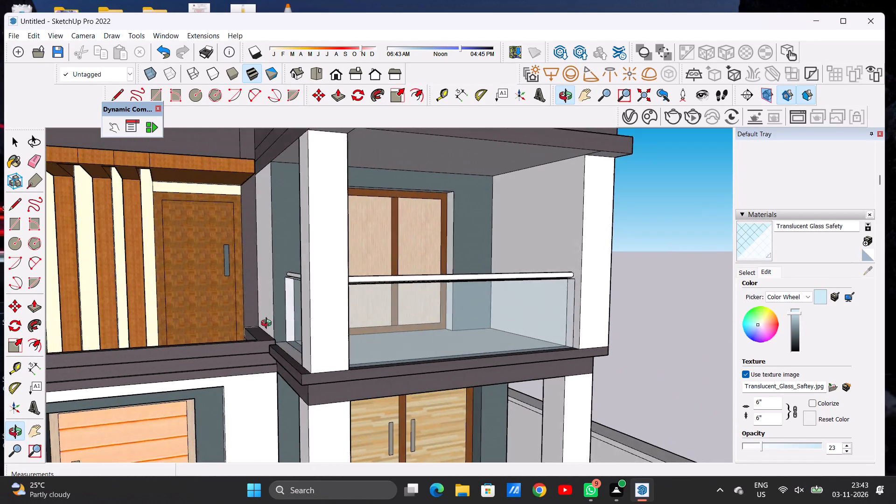
left_click_drag(268, 324, 260, 363)
Apply Formica Laminate Dark from the Synthetic Surfaces materials to the handrail on the upper balcony's front parapet.
scroll(310, 301, "up", 7)
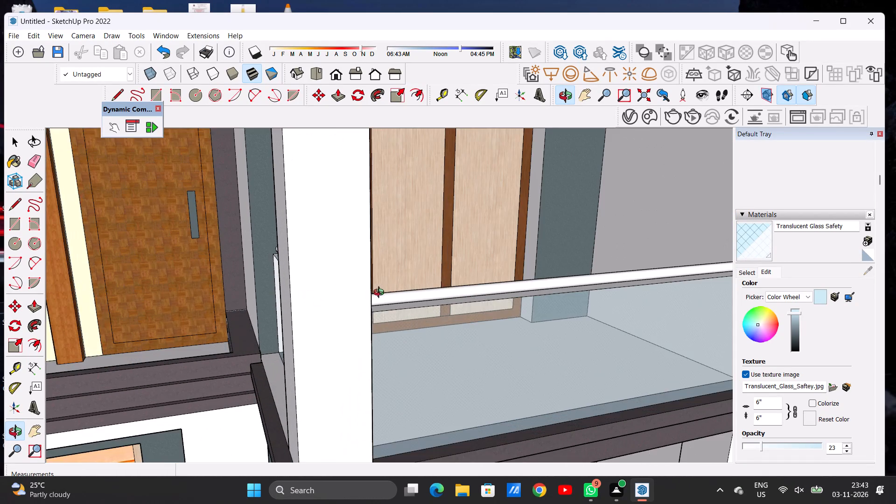
scroll(387, 292, "up", 4)
scroll(394, 296, "down", 1)
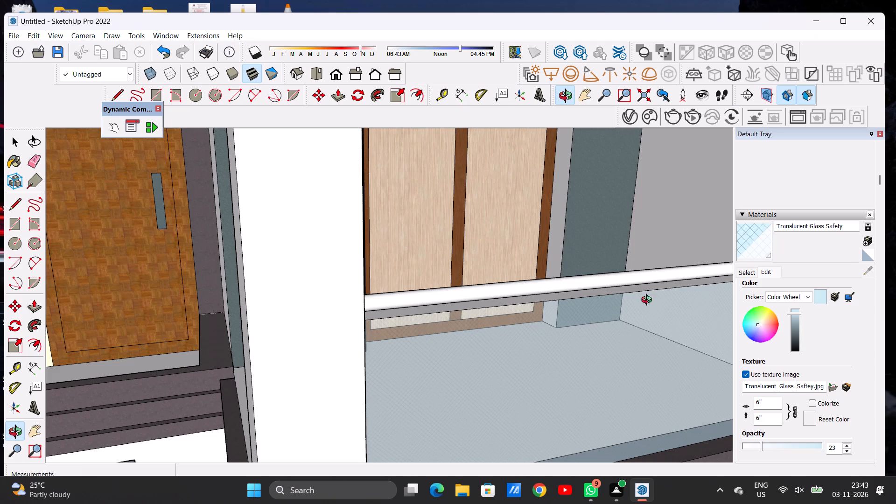
left_click(749, 276)
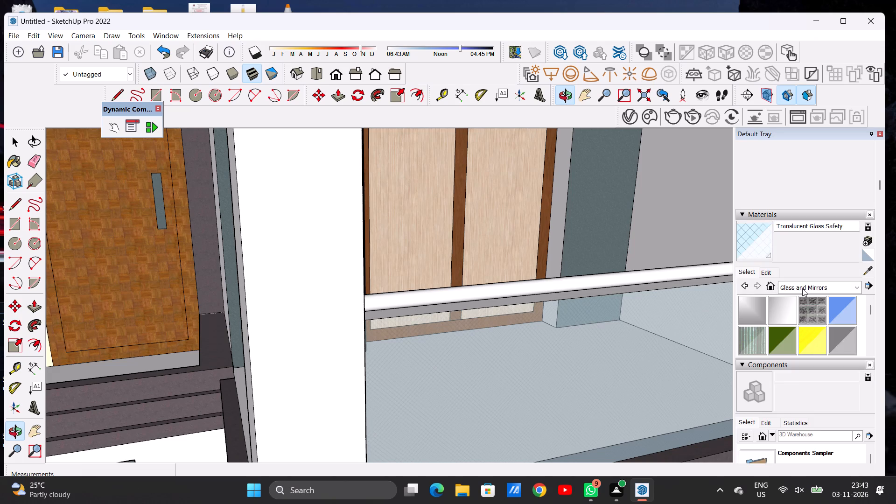
left_click(802, 287)
left_click(813, 406)
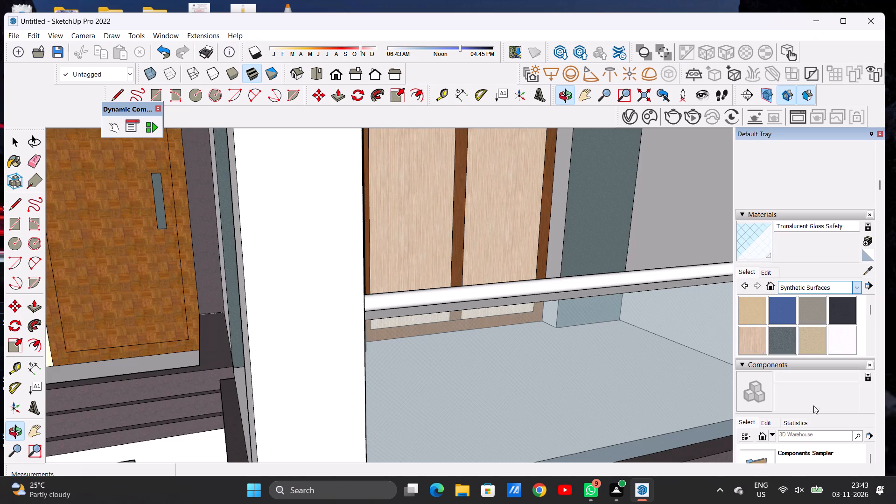
left_click(832, 315)
scroll(388, 314, "up", 6)
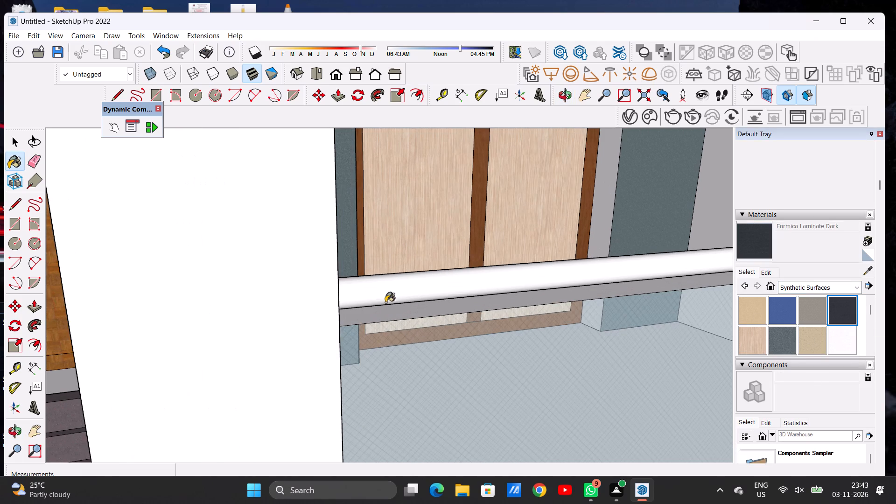
left_click(384, 292)
Apply Formica Laminate Dark to the round handrail on the upper balcony's short side parapet facing the pergola.
scroll(474, 296, "down", 19)
scroll(430, 288, "up", 4)
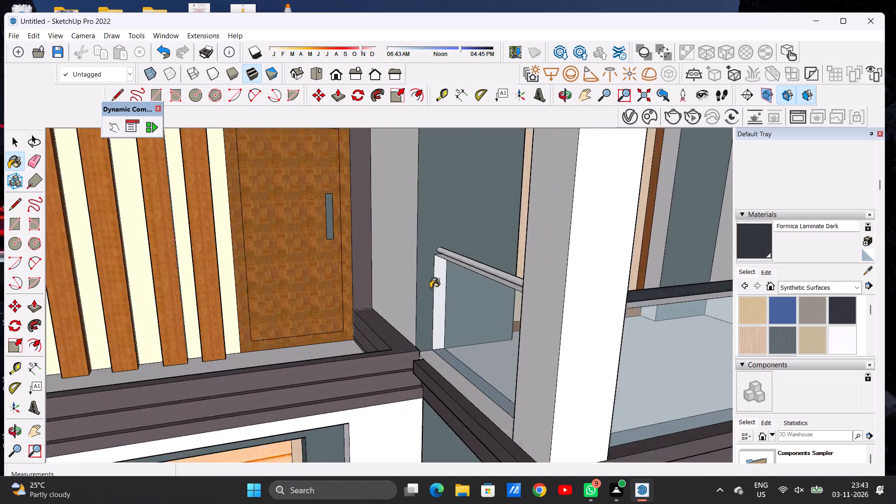
scroll(430, 288, "up", 9)
scroll(551, 261, "down", 1)
scroll(551, 261, "up", 6)
left_click(515, 301)
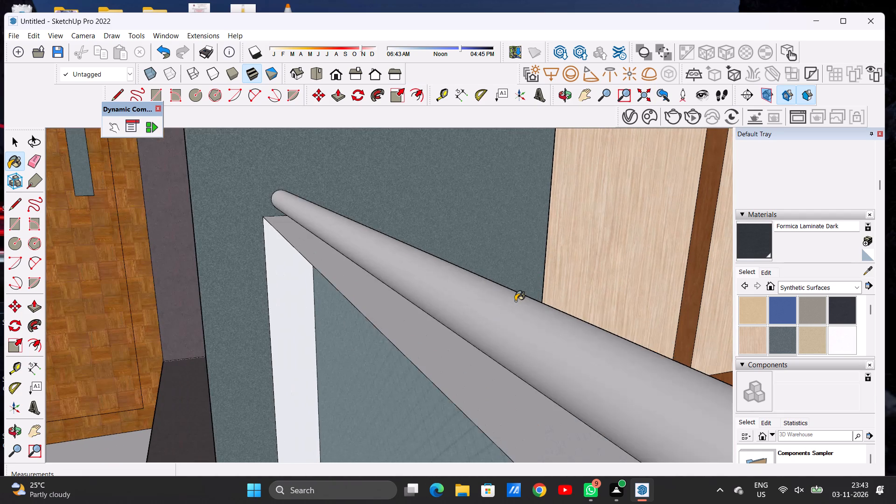
key("space")
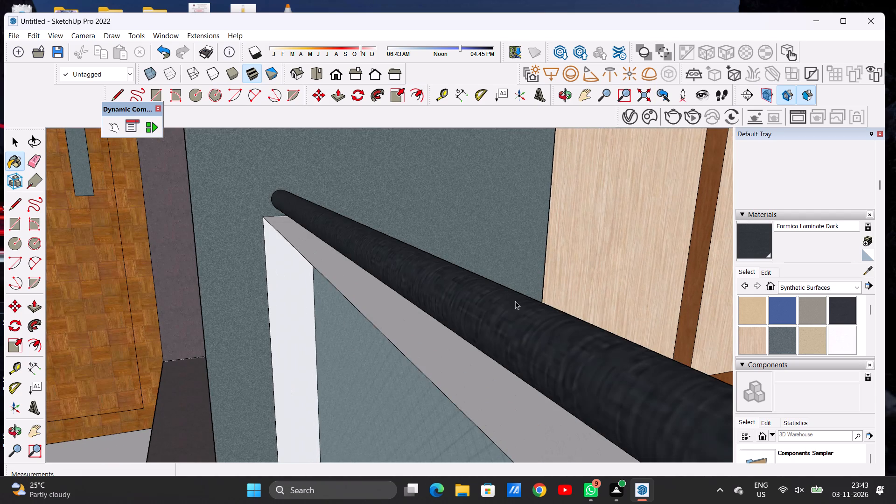
Examine the front facade, pergola terrace and glass balcony from above and from the sides for faces still without material.
scroll(458, 384, "down", 14)
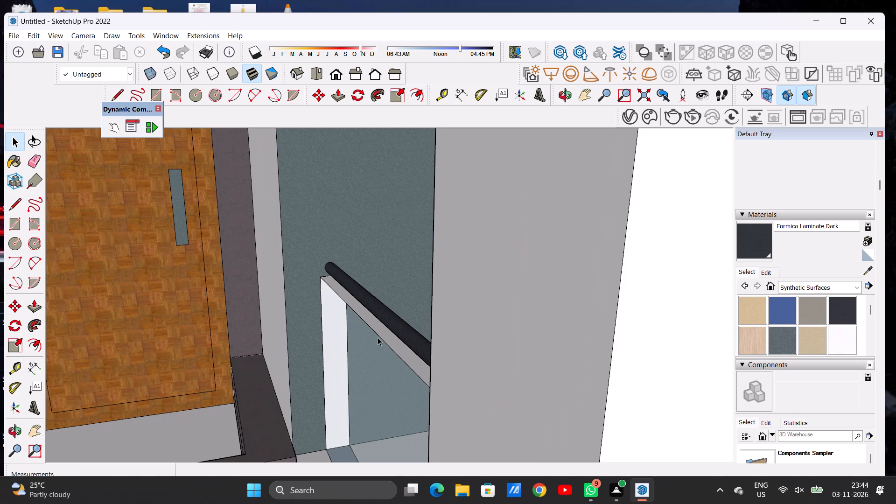
scroll(278, 301, "down", 11)
scroll(303, 300, "up", 2)
scroll(353, 273, "down", 7)
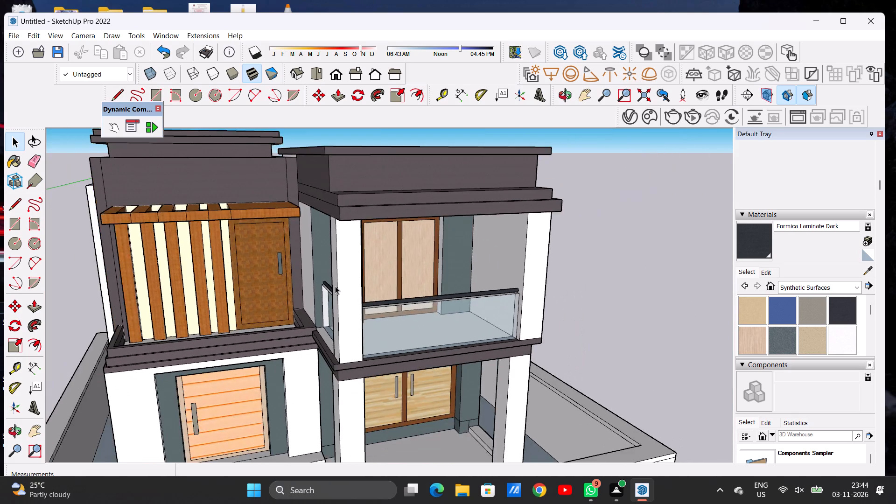
scroll(335, 286, "down", 13)
scroll(301, 307, "up", 7)
scroll(301, 307, "down", 3)
scroll(307, 296, "up", 3)
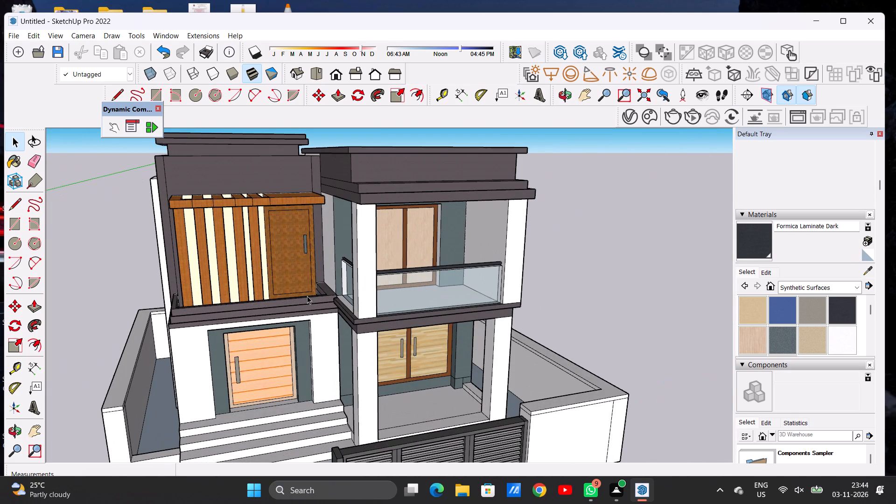
key("o")
scroll(268, 263, "up", 5)
left_click_drag(183, 284, 237, 351)
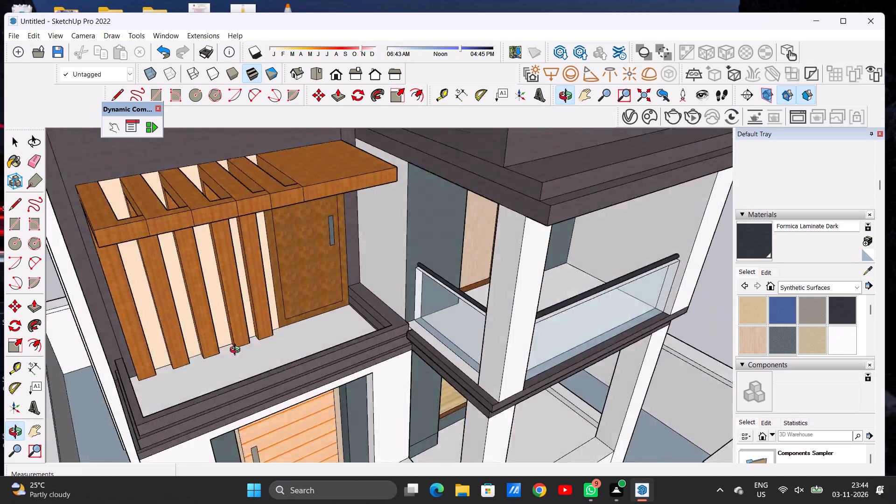
left_click_drag(237, 351, 388, 368)
scroll(317, 298, "down", 12)
scroll(269, 282, "up", 1)
scroll(272, 284, "down", 2)
left_click_drag(322, 321, 131, 282)
scroll(287, 263, "up", 3)
scroll(341, 261, "down", 1)
scroll(350, 261, "up", 1)
scroll(355, 261, "down", 1)
scroll(357, 263, "up", 5)
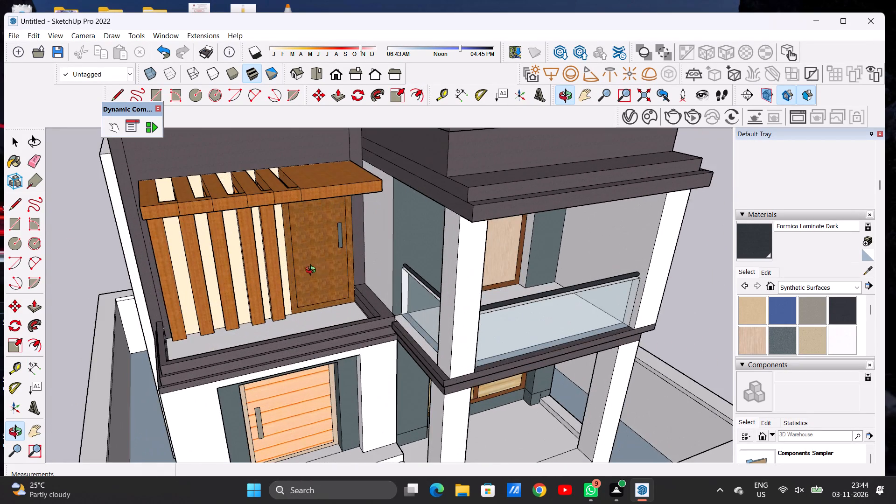
Apply Formica Speckled Grey from Synthetic Surfaces to the white side wall between the pergola terrace door and the glass balcony.
left_click_drag(326, 272, 425, 255)
scroll(387, 256, "up", 4)
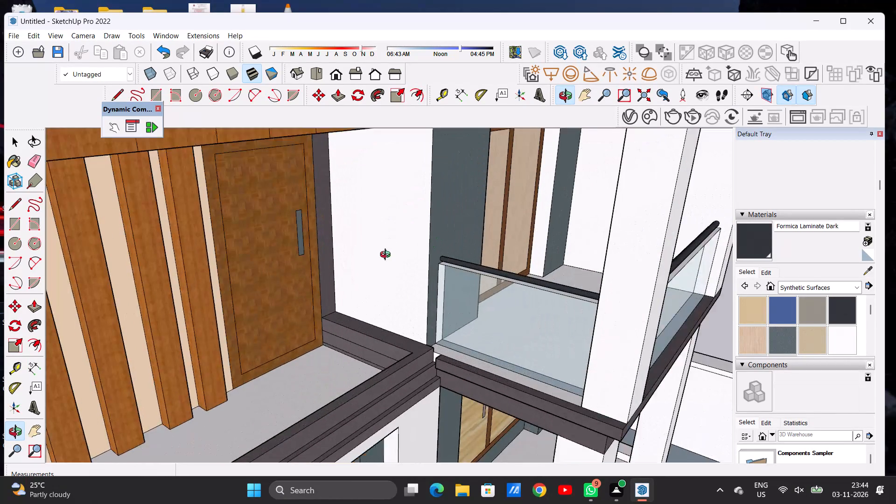
scroll(387, 256, "up", 2)
left_click(784, 340)
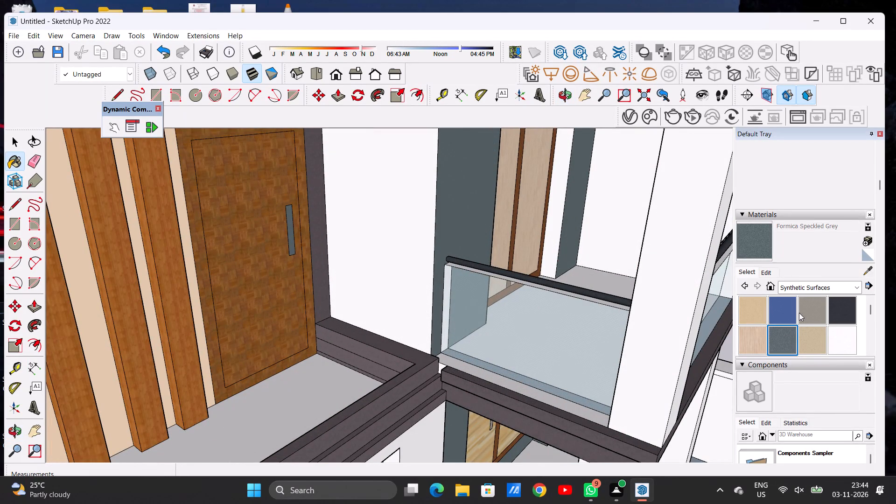
left_click(394, 276)
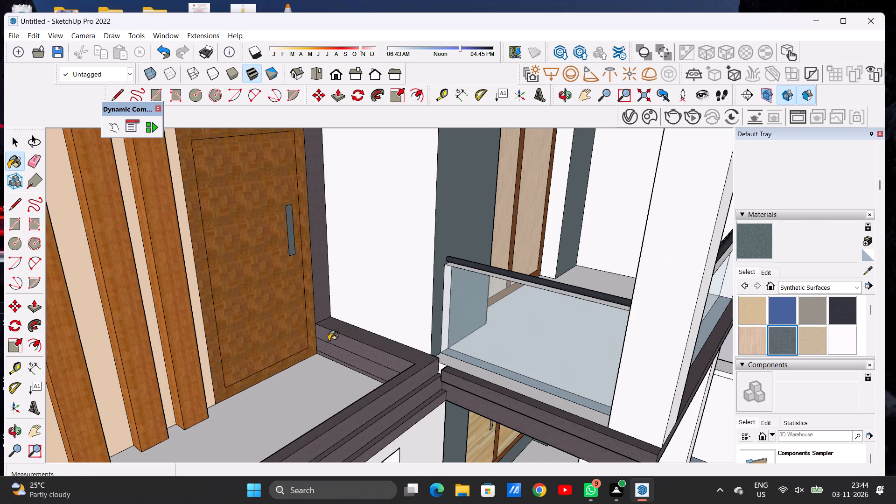
scroll(329, 341, "down", 6)
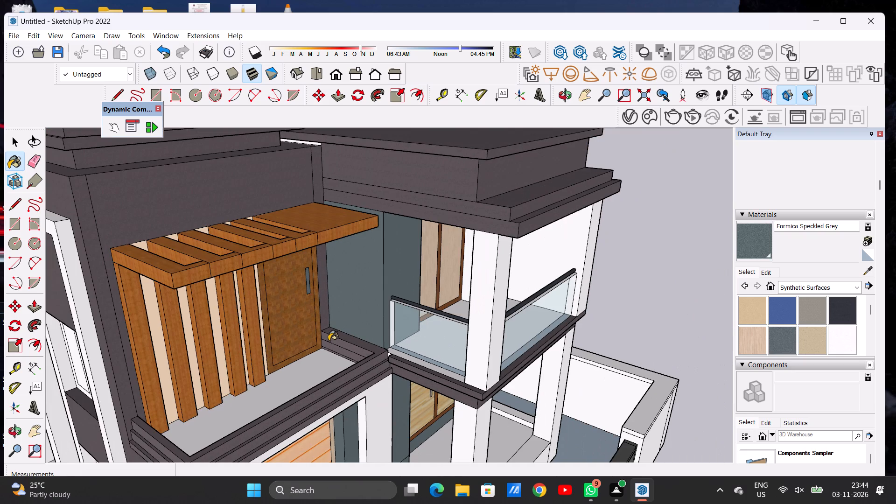
key("space")
Examine the whole front and the wooden pergola from below and above for faces still without material.
type("O")
scroll(306, 318, "down", 10)
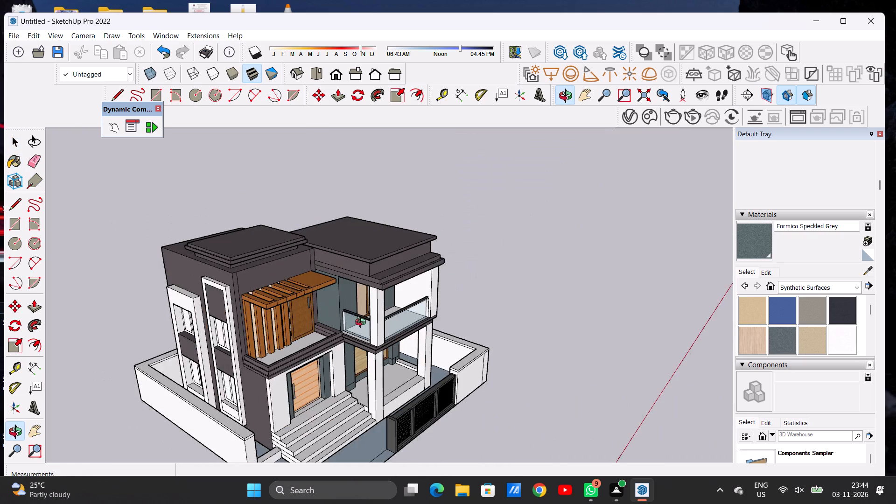
left_click_drag(271, 324, 92, 262)
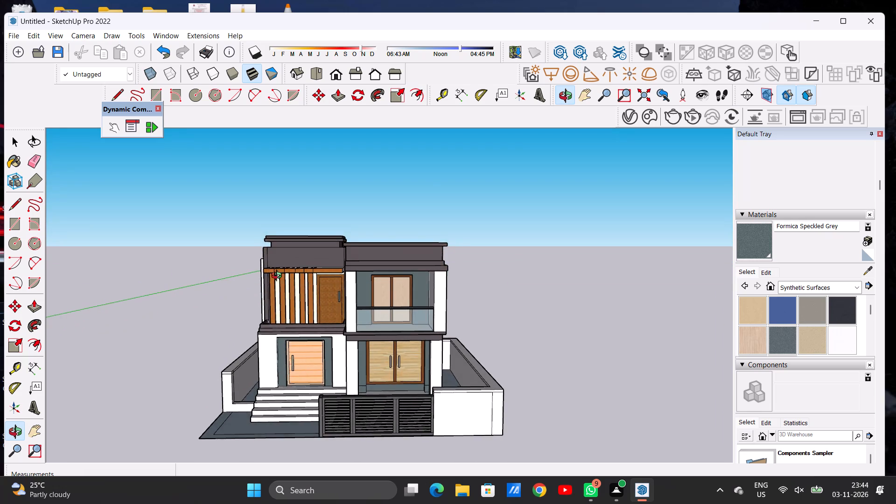
scroll(288, 277, "up", 15)
scroll(303, 296, "down", 1)
left_click_drag(306, 315, 324, 224)
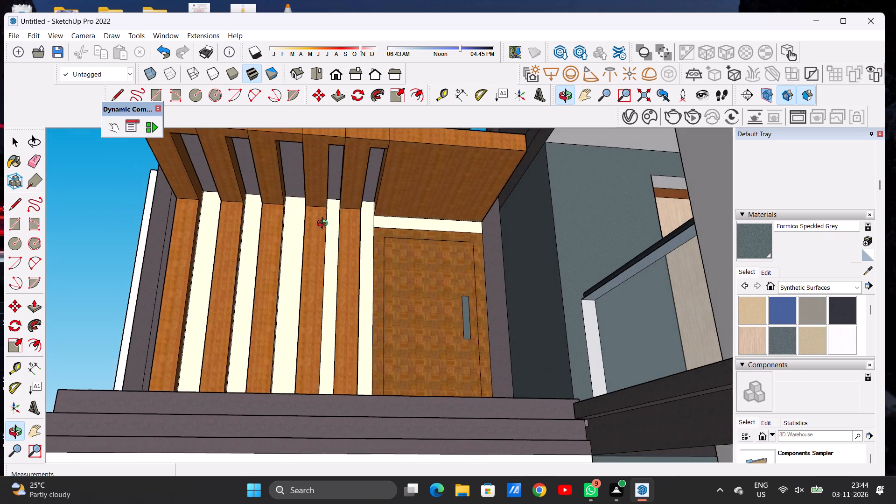
left_click_drag(324, 224, 343, 412)
left_click_drag(313, 308, 248, 250)
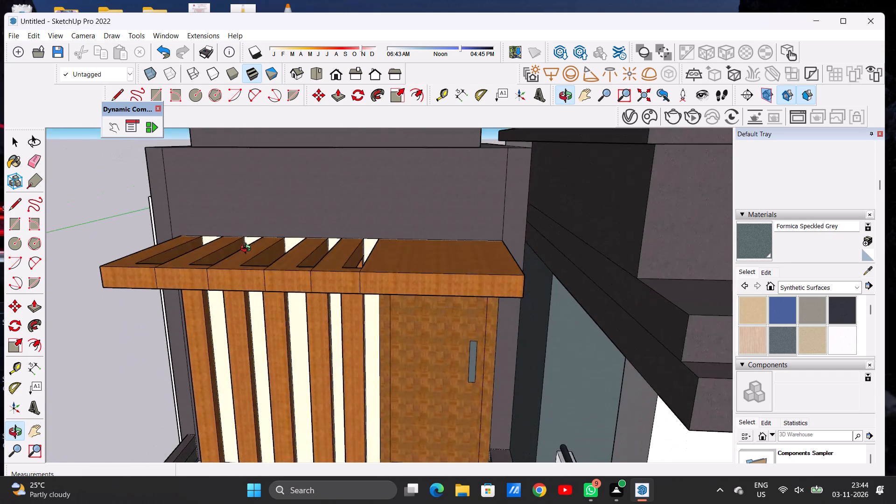
left_click_drag(248, 250, 248, 251)
left_click_drag(271, 359, 306, 233)
left_click_drag(275, 274, 207, 353)
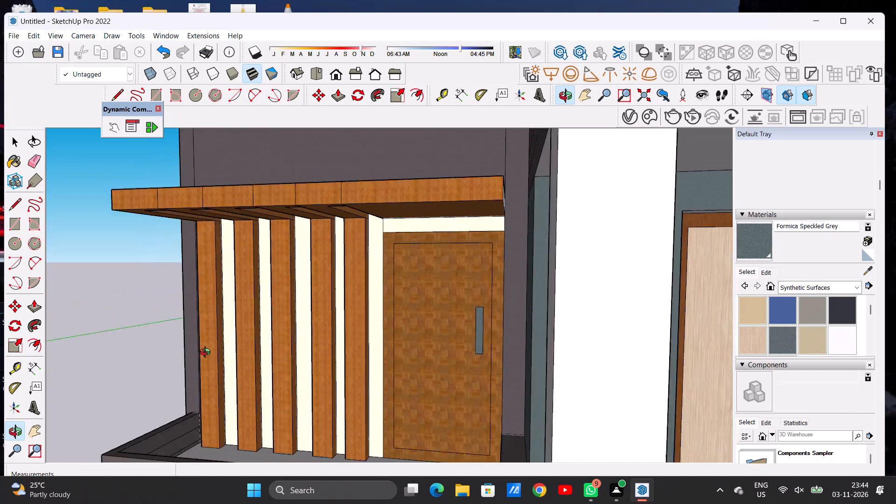
left_click_drag(207, 353, 172, 416)
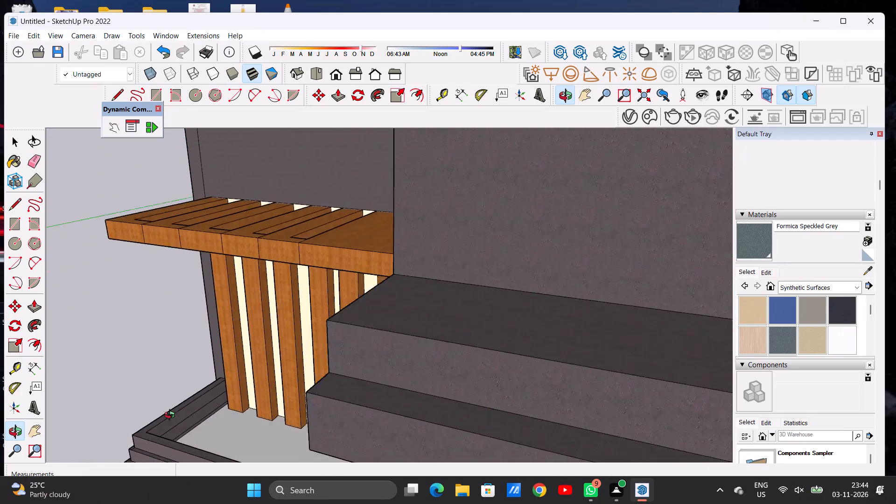
left_click_drag(172, 416, 196, 434)
Apply Wood Cherry Original from the Wood materials to the unpainted end face of the pergola slab above the terrace door.
scroll(506, 290, "up", 6)
scroll(503, 288, "down", 1)
scroll(479, 289, "up", 5)
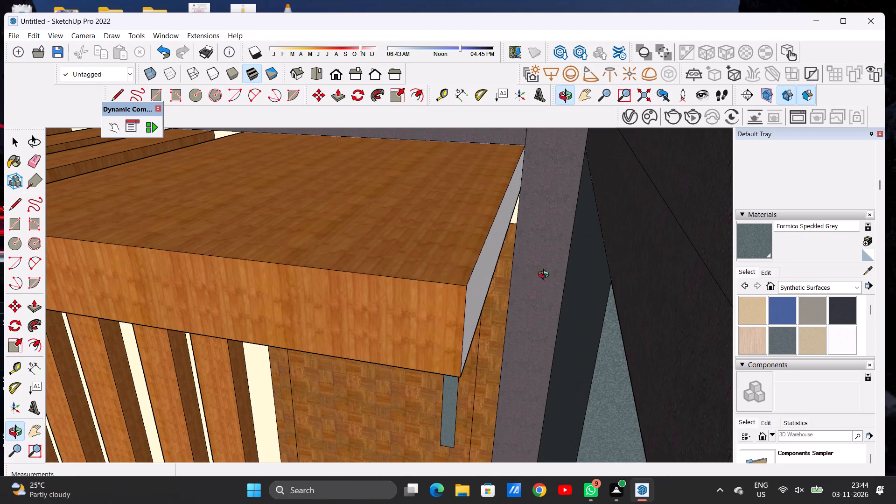
left_click(795, 284)
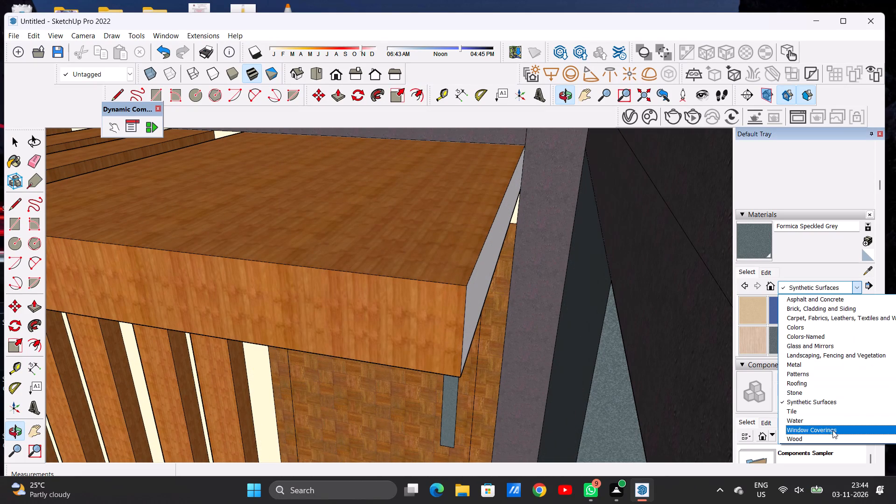
left_click(795, 439)
left_click(812, 317)
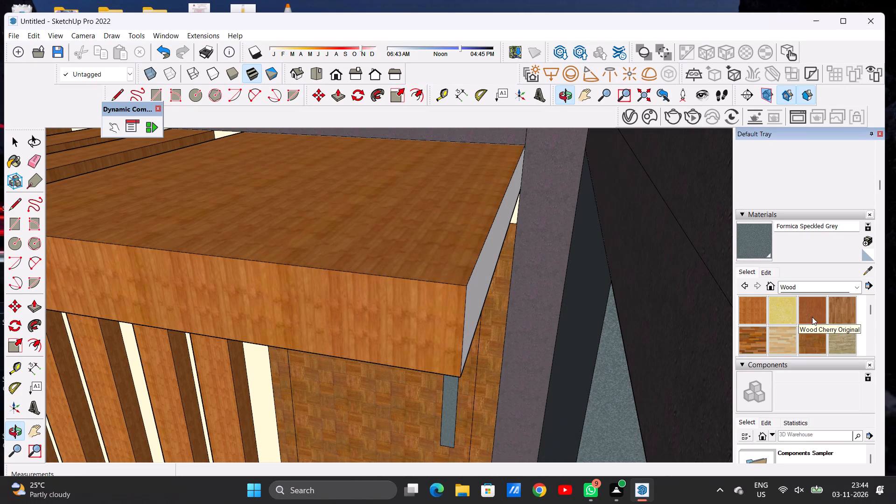
scroll(467, 328, "up", 6)
left_click(467, 313)
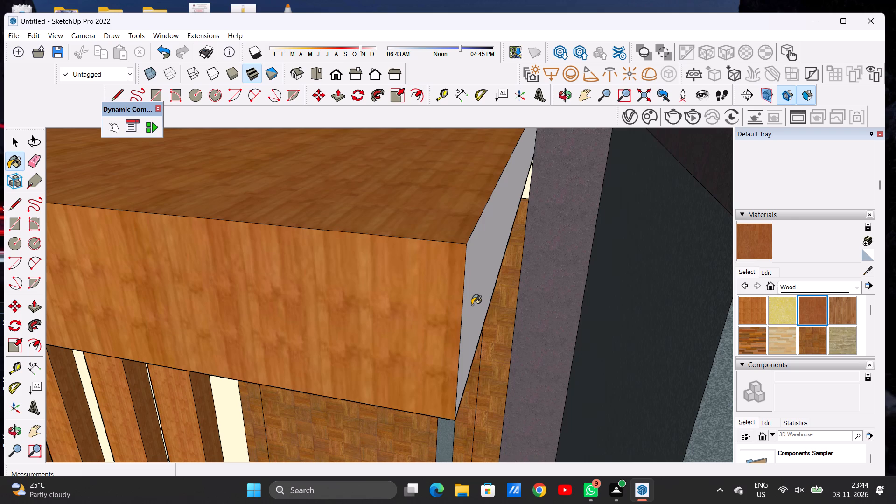
key("space")
Examine the whole house in the front view and from above for faces still without material.
type("O")
scroll(376, 259, "down", 5)
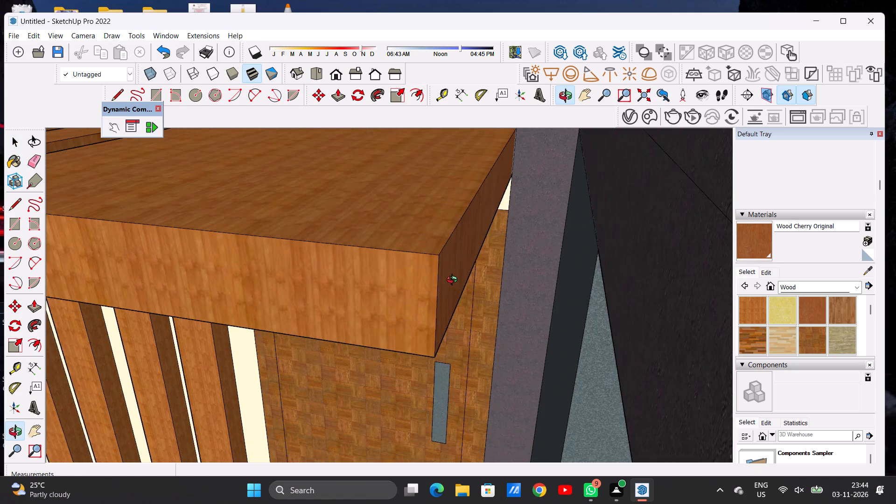
scroll(454, 281, "down", 18)
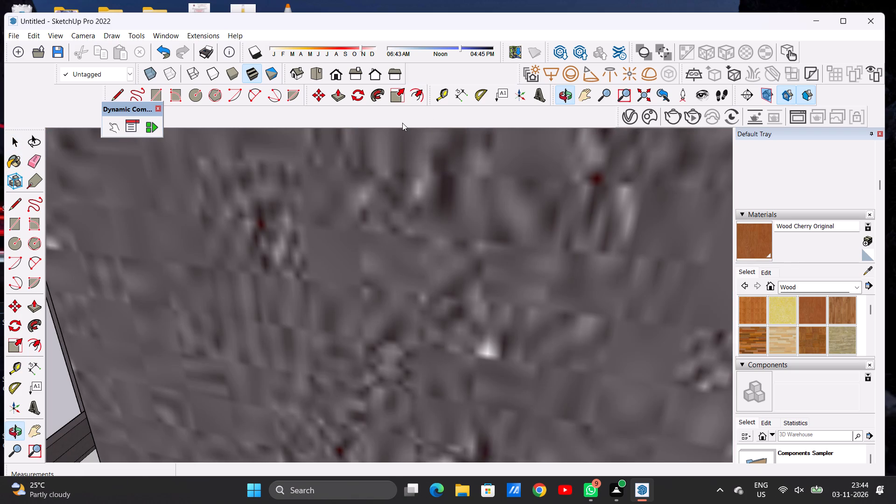
left_click(334, 79)
scroll(355, 219, "down", 5)
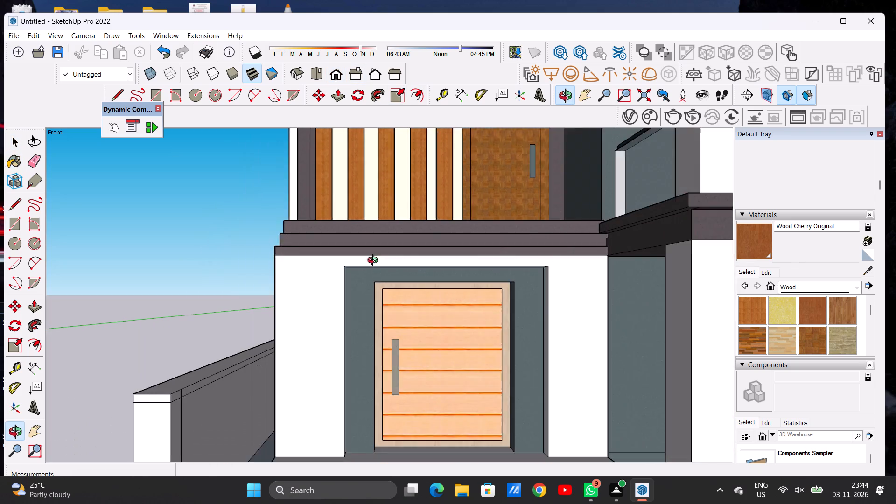
scroll(375, 261, "down", 16)
left_click_drag(413, 324, 355, 376)
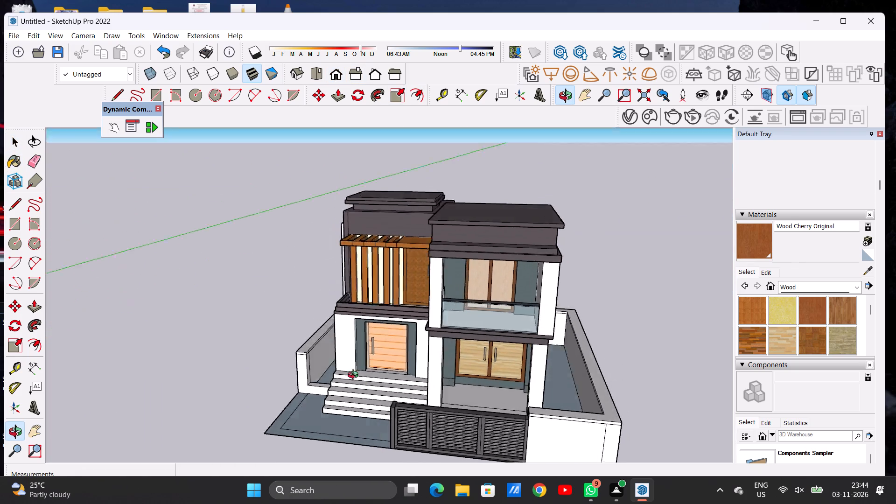
Examine the front, pergola terrace and glass balcony from above and below for faces still without material.
left_click_drag(355, 376, 602, 333)
scroll(236, 223, "up", 7)
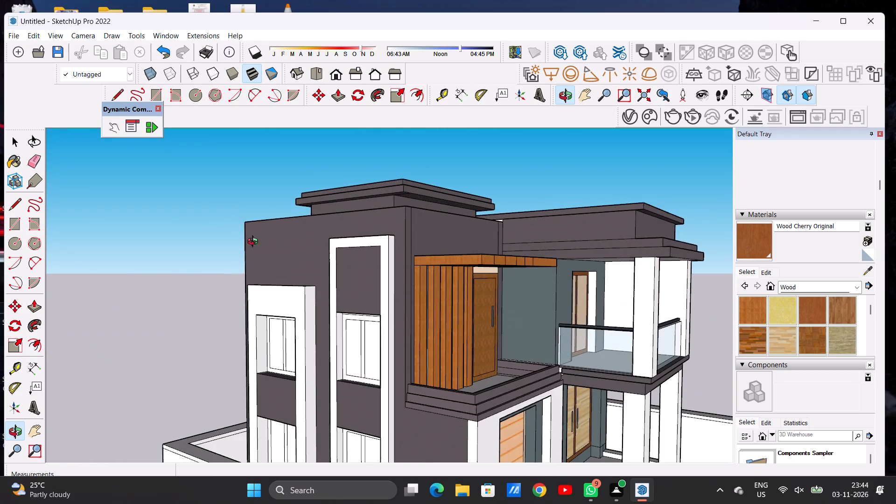
left_click_drag(412, 271, 241, 308)
scroll(182, 273, "down", 6)
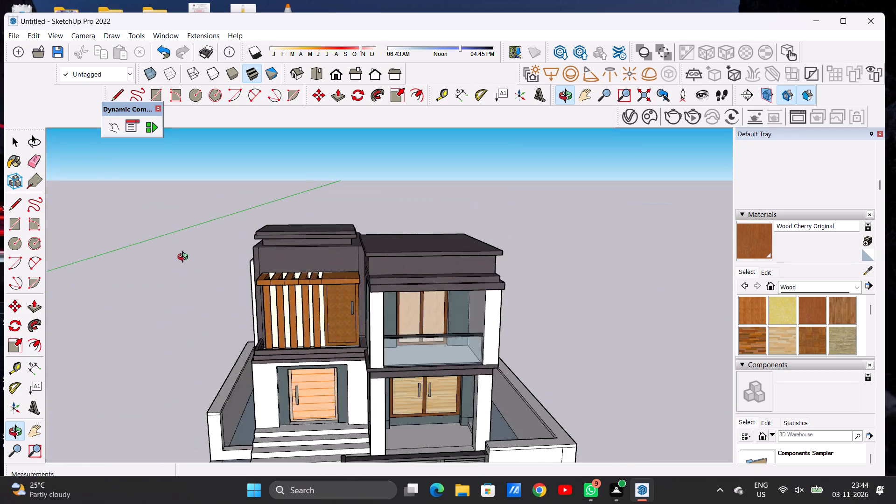
scroll(185, 258, "down", 6)
scroll(402, 272, "up", 11)
scroll(294, 344, "down", 1)
scroll(292, 343, "up", 1)
left_click_drag(273, 320, 413, 200)
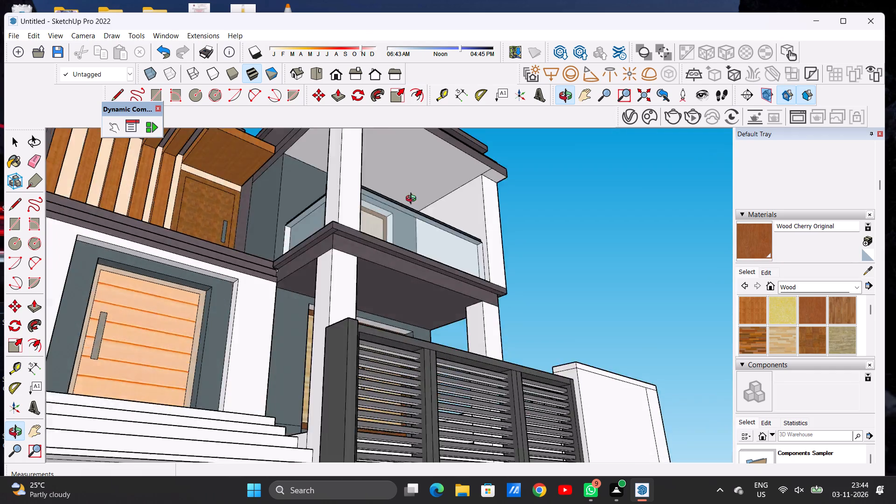
left_click_drag(413, 200, 419, 282)
left_click_drag(438, 252, 396, 253)
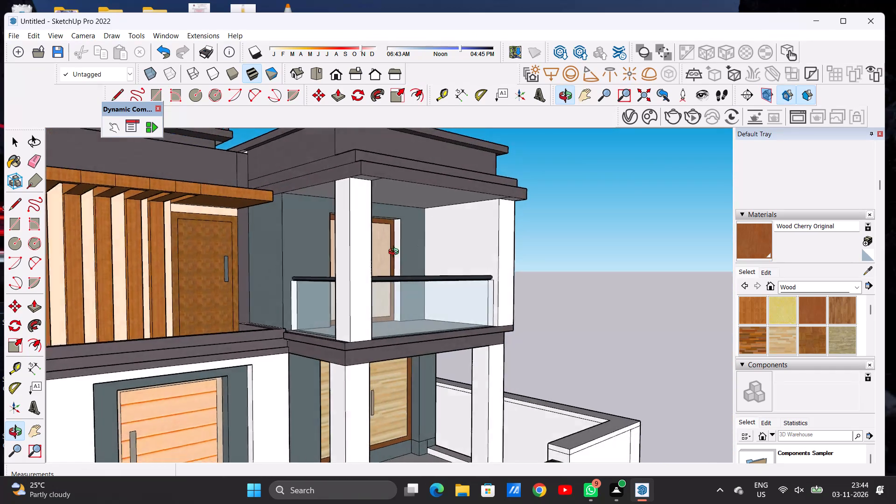
left_click_drag(396, 253, 262, 210)
scroll(348, 182, "up", 4)
scroll(348, 182, "down", 1)
scroll(348, 182, "up", 1)
scroll(348, 182, "down", 2)
scroll(348, 182, "up", 1)
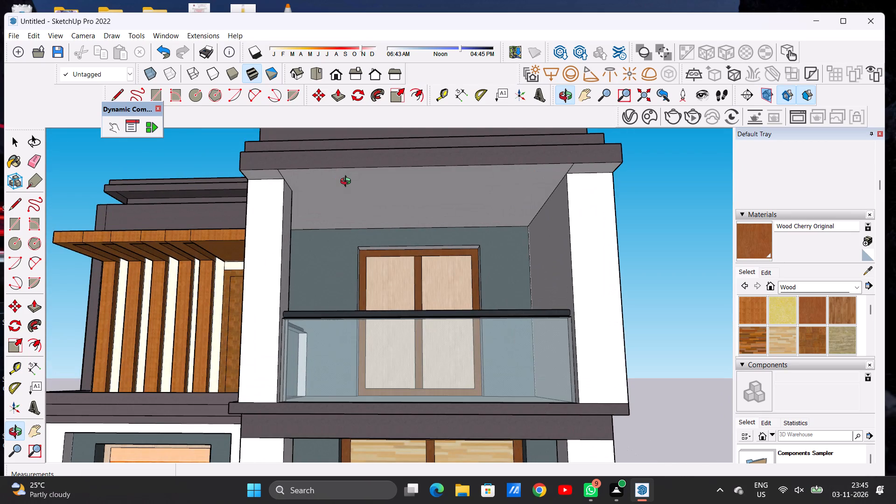
scroll(373, 179, "down", 6)
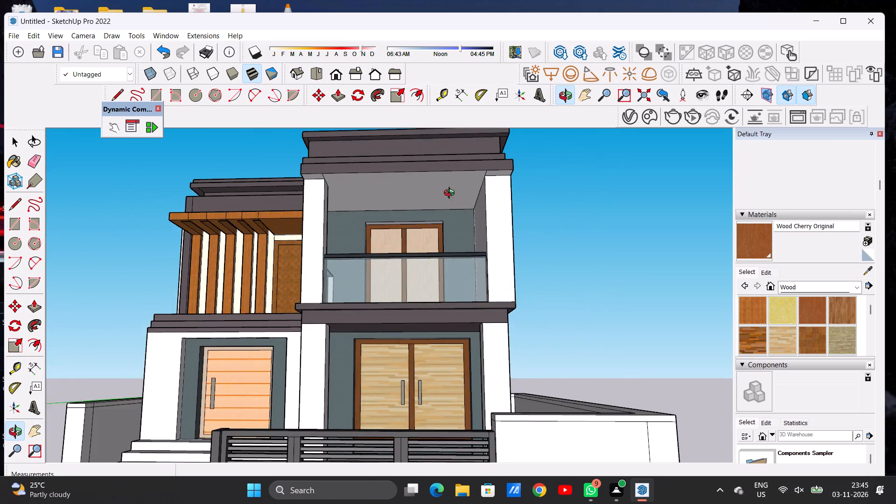
left_click_drag(450, 196, 536, 220)
left_click_drag(390, 195, 429, 196)
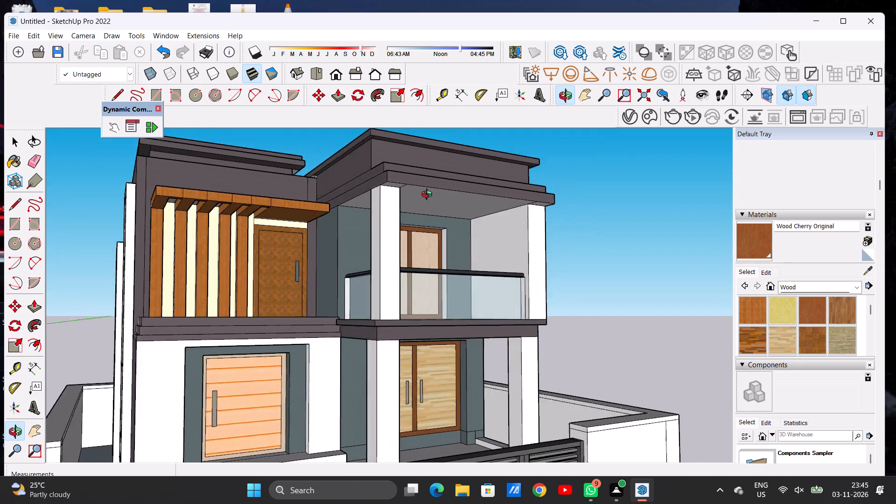
left_click_drag(429, 196, 235, 178)
scroll(319, 192, "up", 8)
left_click_drag(319, 192, 374, 209)
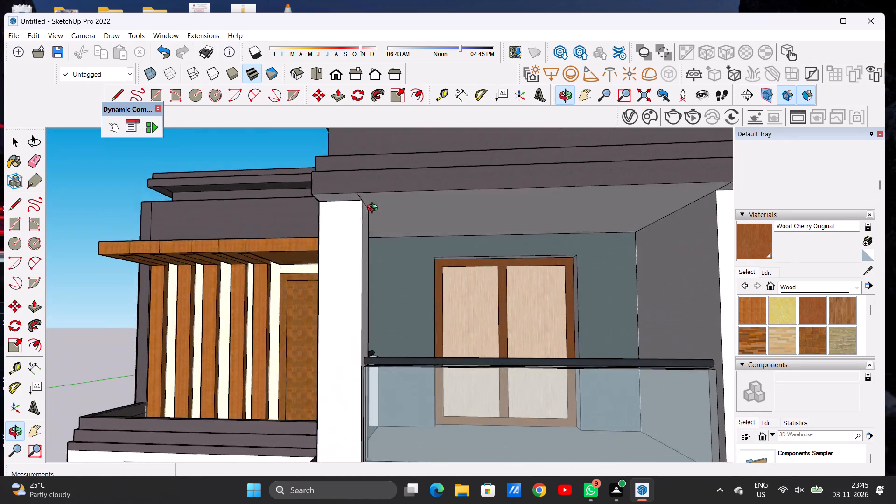
left_click_drag(374, 209, 478, 245)
scroll(422, 266, "down", 3)
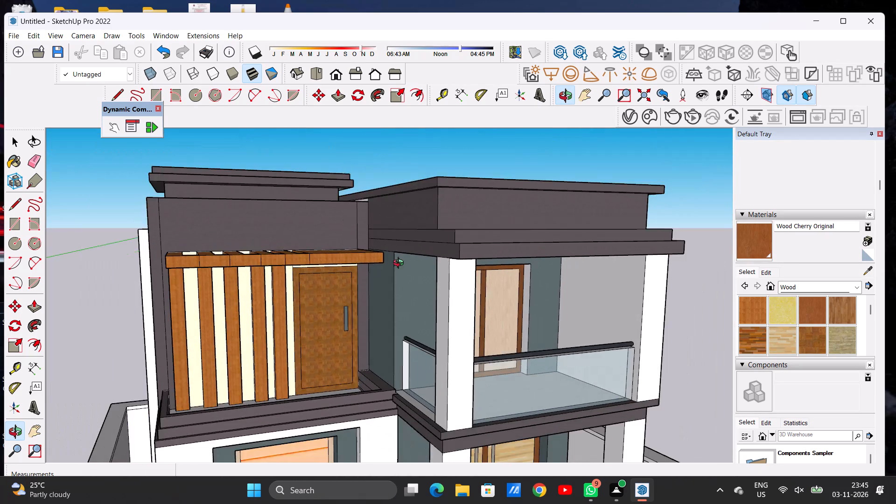
scroll(392, 265, "down", 10)
scroll(287, 266, "up", 2)
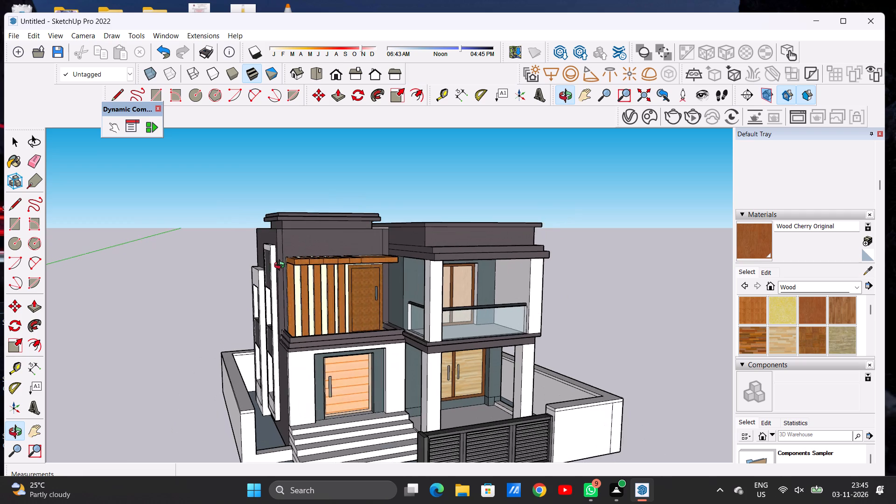
scroll(221, 254, "down", 6)
scroll(379, 296, "up", 15)
left_click_drag(322, 269, 477, 266)
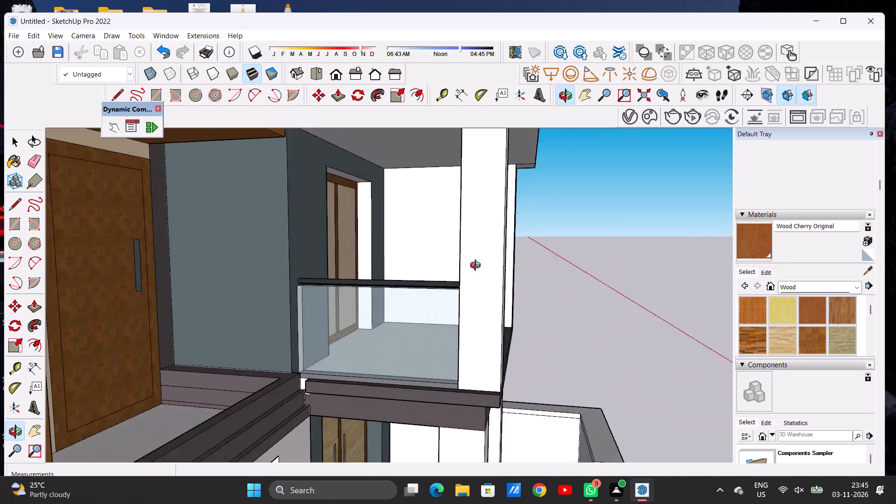
left_click_drag(477, 266, 183, 324)
scroll(371, 301, "down", 7)
left_click_drag(362, 303, 534, 263)
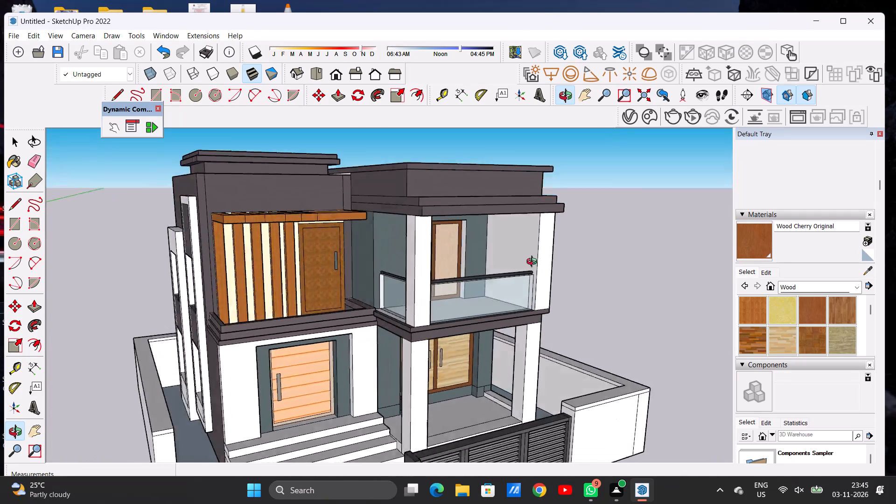
left_click_drag(534, 263, 474, 170)
scroll(421, 169, "up", 5)
scroll(421, 169, "down", 1)
scroll(380, 160, "up", 9)
scroll(365, 227, "down", 6)
scroll(367, 270, "down", 5)
scroll(367, 284, "up", 1)
scroll(367, 285, "down", 4)
scroll(378, 223, "up", 1)
scroll(378, 223, "down", 1)
scroll(378, 223, "up", 5)
scroll(351, 251, "up", 5)
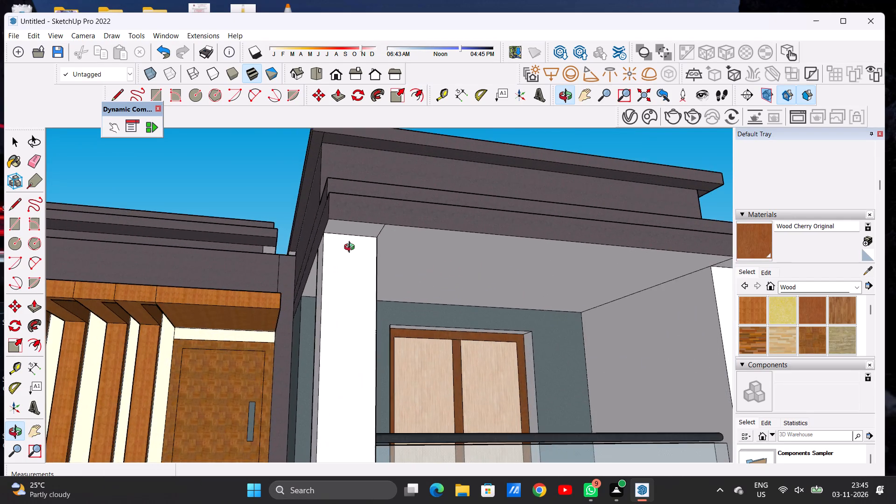
left_click_drag(358, 248, 464, 277)
scroll(404, 310, "down", 8)
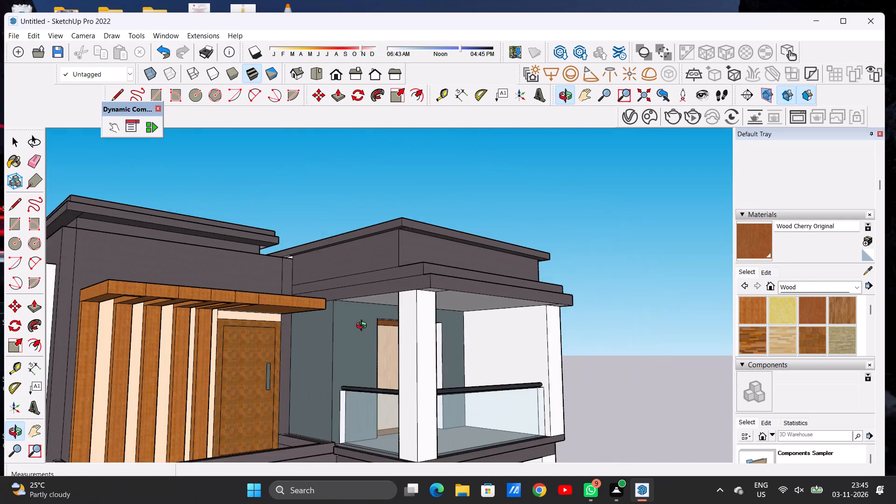
scroll(364, 327, "down", 4)
Apply Asphalt New from Asphalt and Concrete to the glass balcony's ceiling and the slab undersides above its two front pillars.
left_click_drag(411, 327, 373, 317)
scroll(406, 297, "up", 13)
left_click_drag(388, 325, 390, 321)
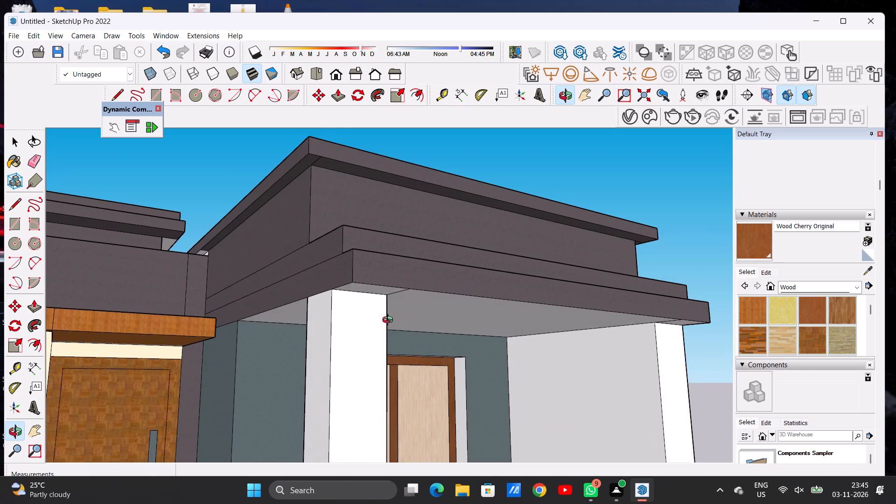
left_click_drag(390, 321, 392, 291)
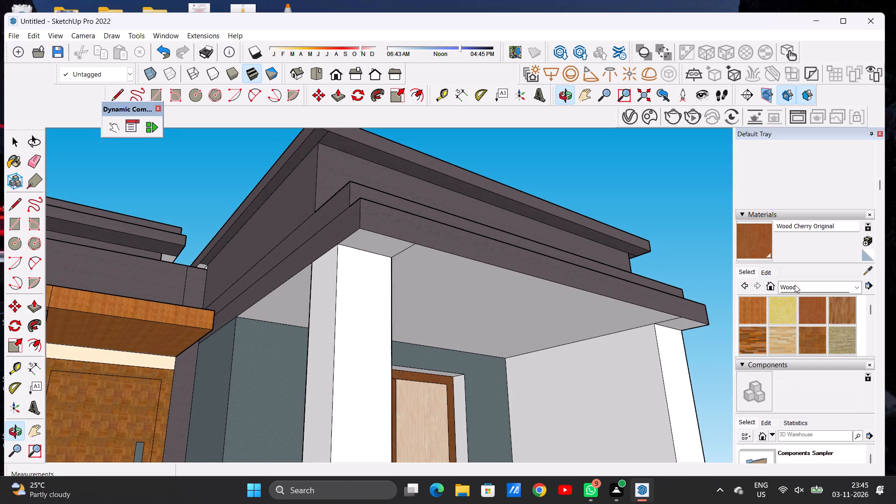
left_click(795, 285)
left_click(805, 301)
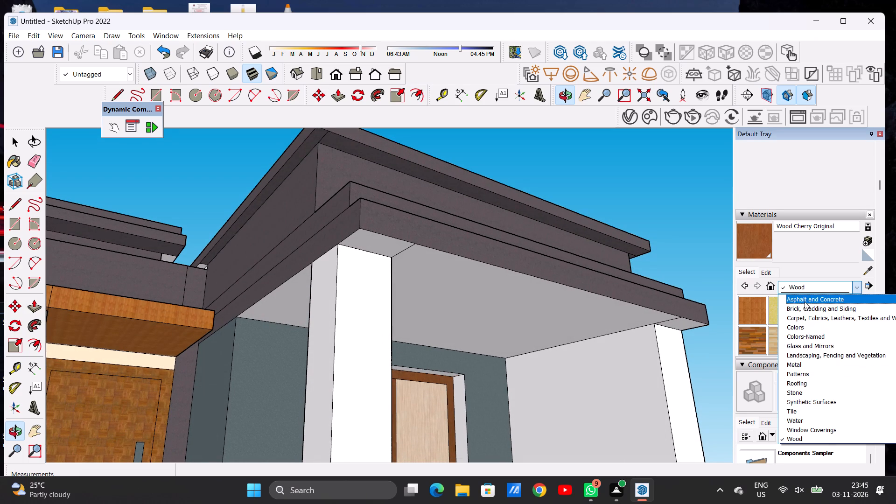
left_click(756, 312)
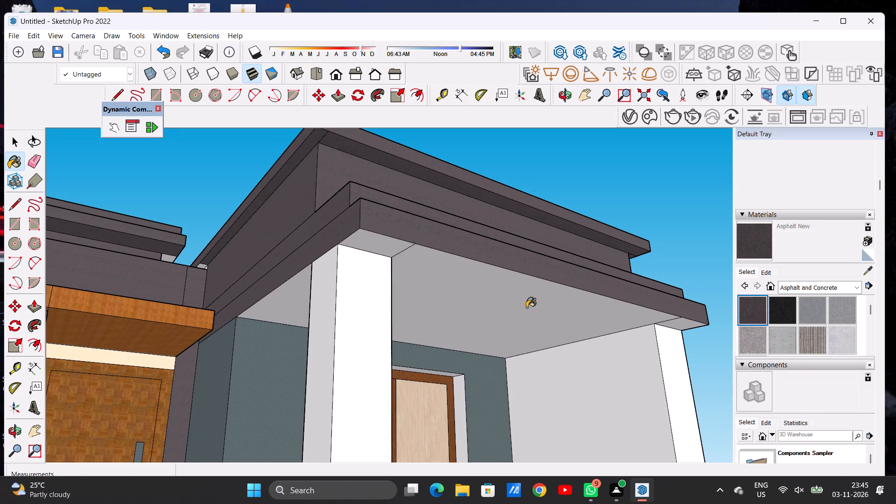
left_click(524, 308)
scroll(350, 247, "up", 1)
scroll(352, 248, "down", 1)
scroll(355, 251, "up", 3)
left_click(378, 247)
scroll(334, 262, "down", 5)
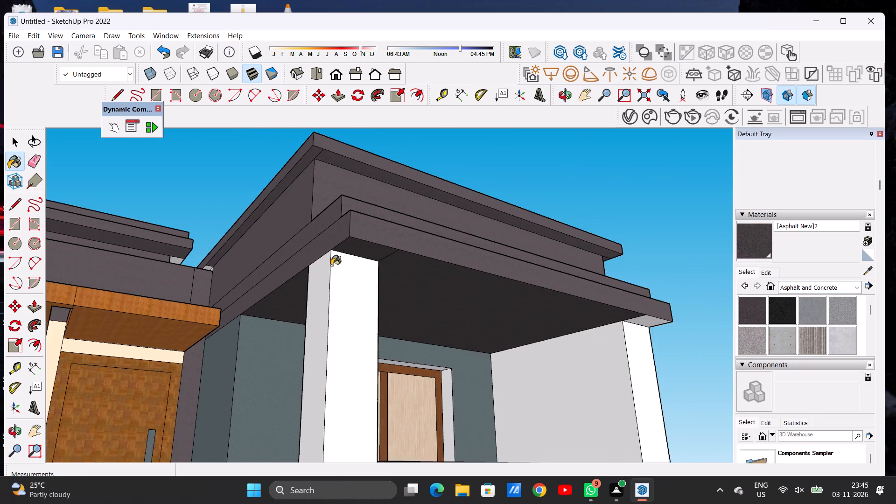
scroll(331, 266, "down", 3)
scroll(641, 305, "up", 15)
left_click(611, 334)
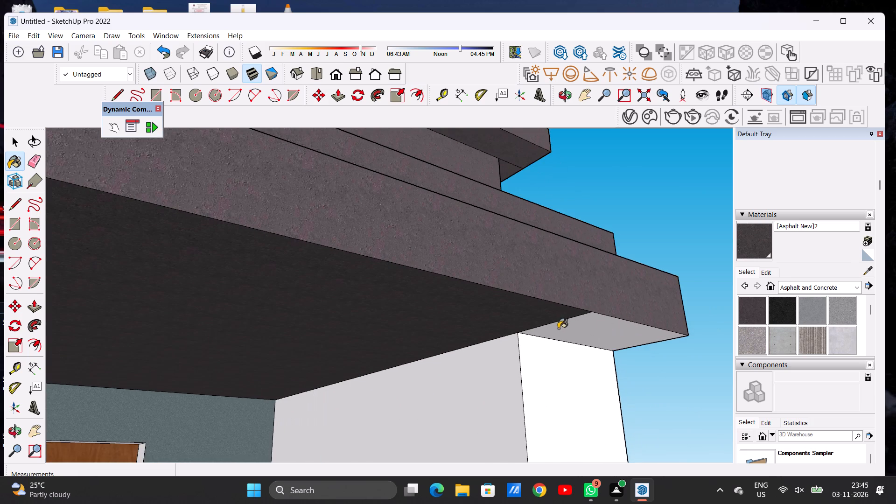
scroll(553, 328, "down", 14)
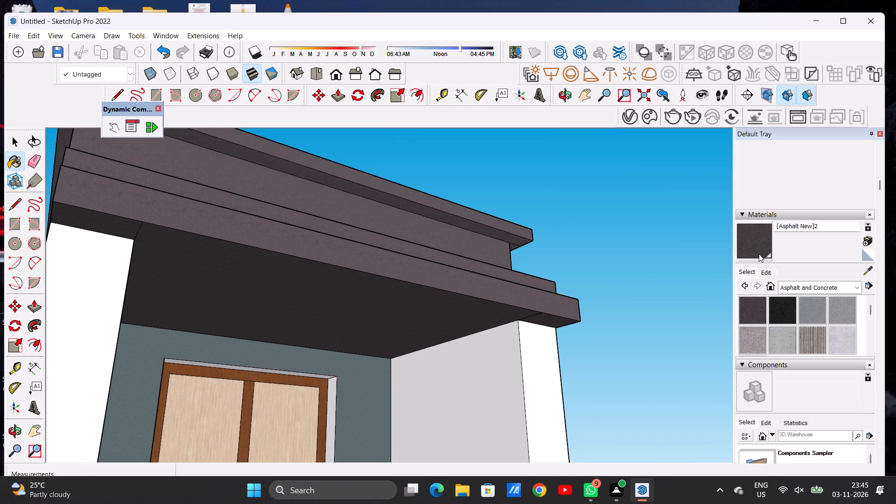
Lighten the colour of the balcony ceiling's asphalt material to match the surrounding roof fascia.
left_click(762, 274)
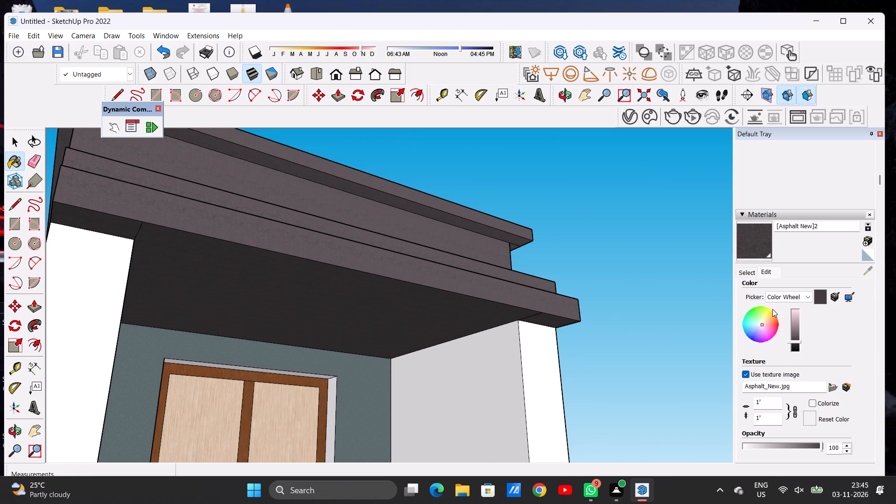
left_click(796, 332)
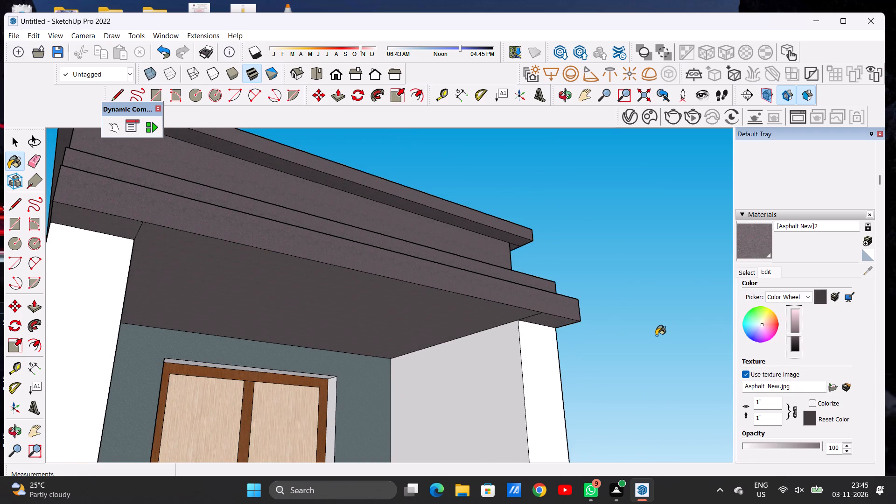
key("space")
type("O")
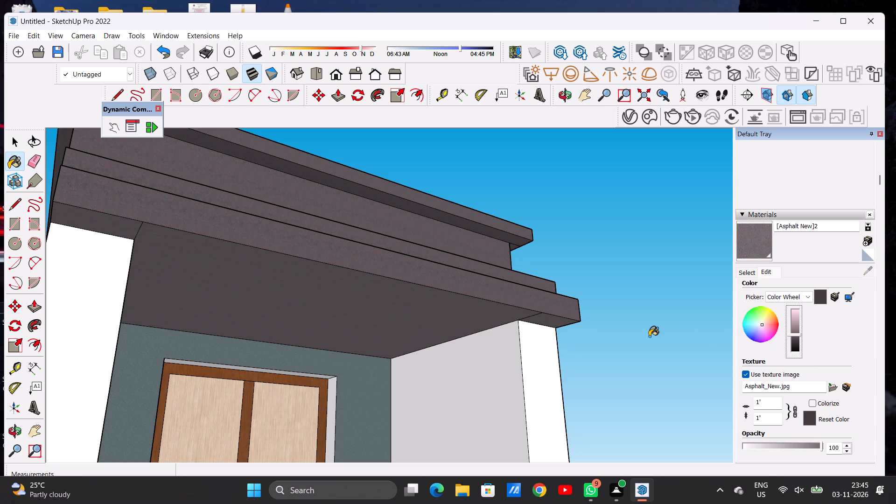
key("space")
left_click(649, 336)
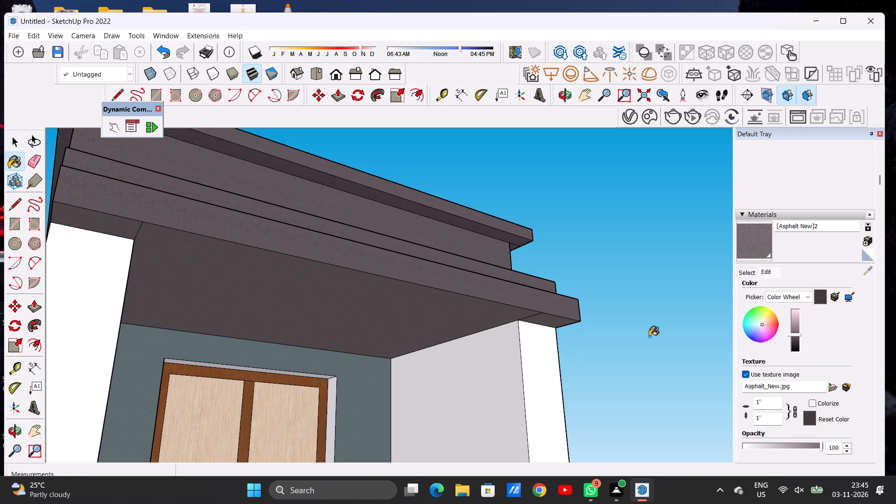
Apply the lightened asphalt material to the taller upper block's white side face above the lower roof and its rear wall.
key("space")
type("O")
scroll(345, 306, "down", 5)
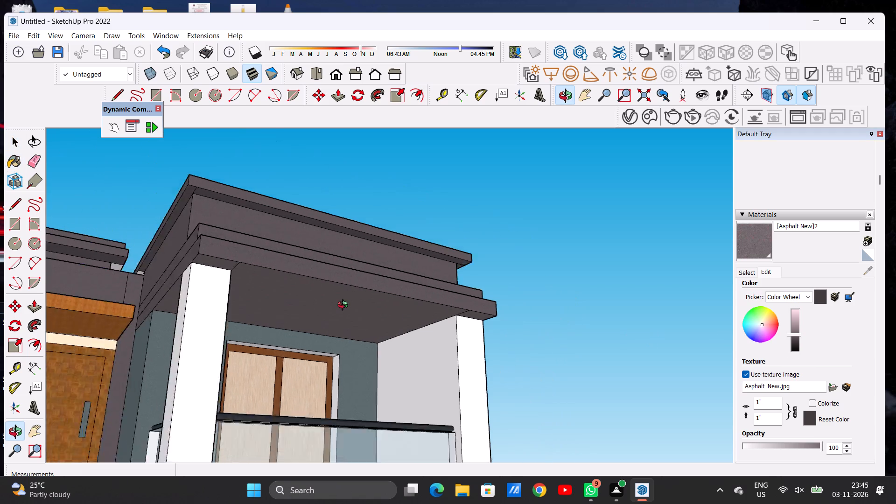
scroll(345, 306, "down", 5)
left_click_drag(382, 319, 252, 384)
scroll(382, 364, "down", 7)
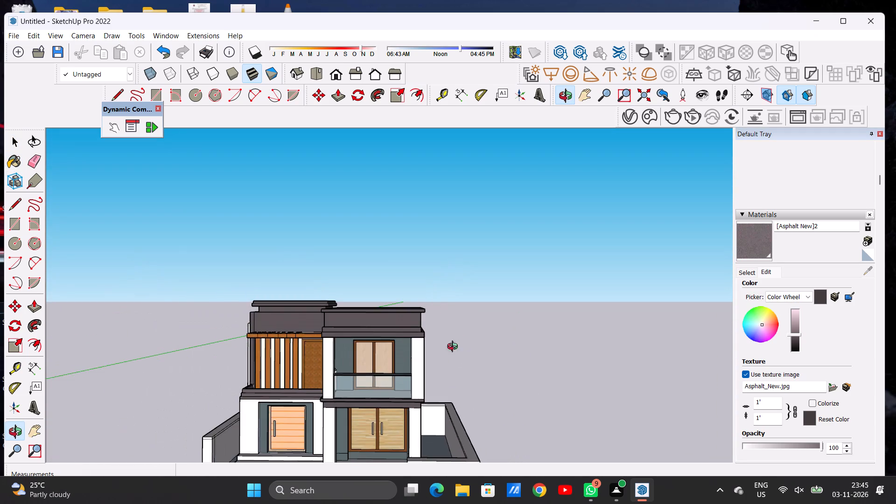
left_click_drag(411, 343, 179, 399)
left_click_drag(495, 318, 159, 372)
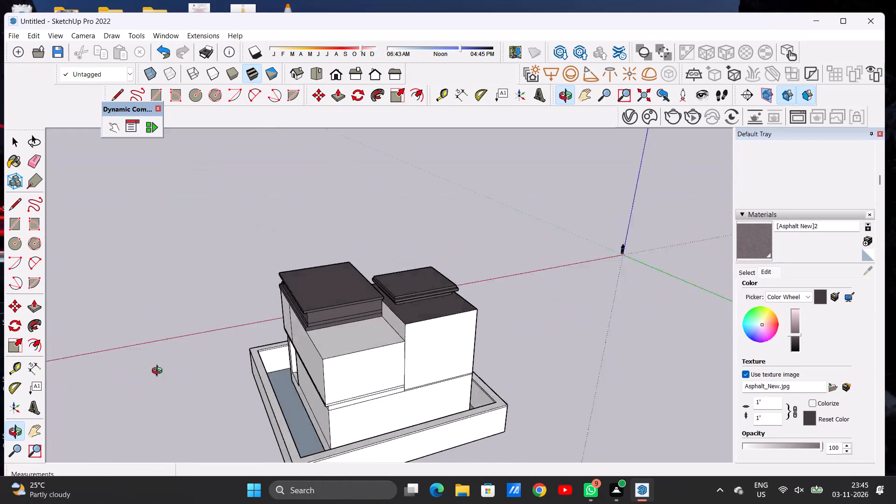
left_click_drag(159, 372, 581, 315)
left_click_drag(438, 320, 226, 377)
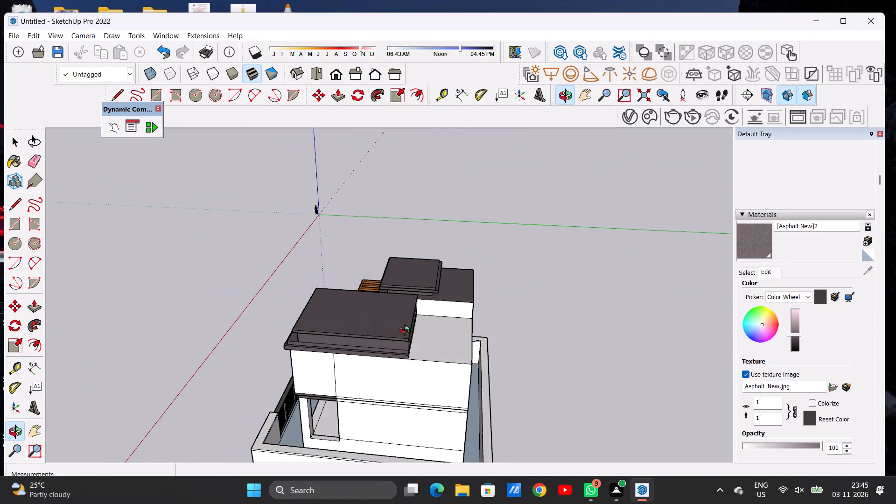
scroll(487, 319, "up", 5)
left_click_drag(428, 323, 255, 325)
scroll(408, 314, "down", 6)
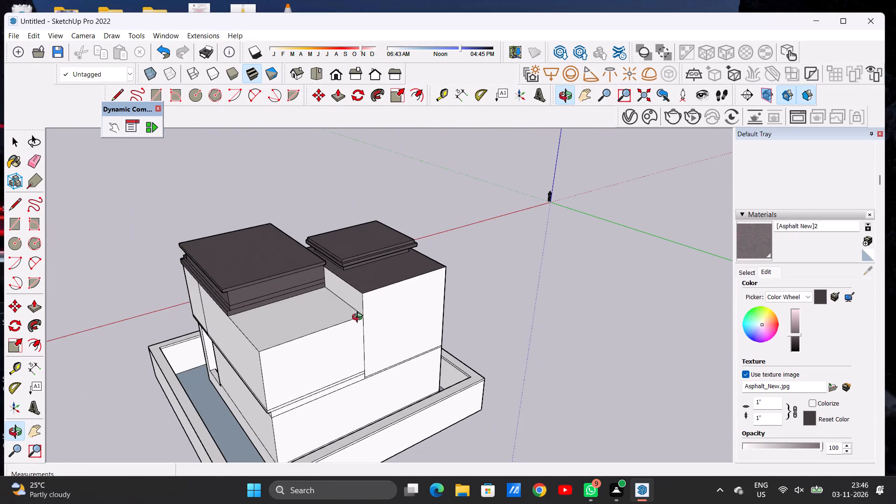
scroll(348, 311, "up", 7)
scroll(358, 294, "down", 2)
scroll(358, 294, "up", 7)
left_click(746, 243)
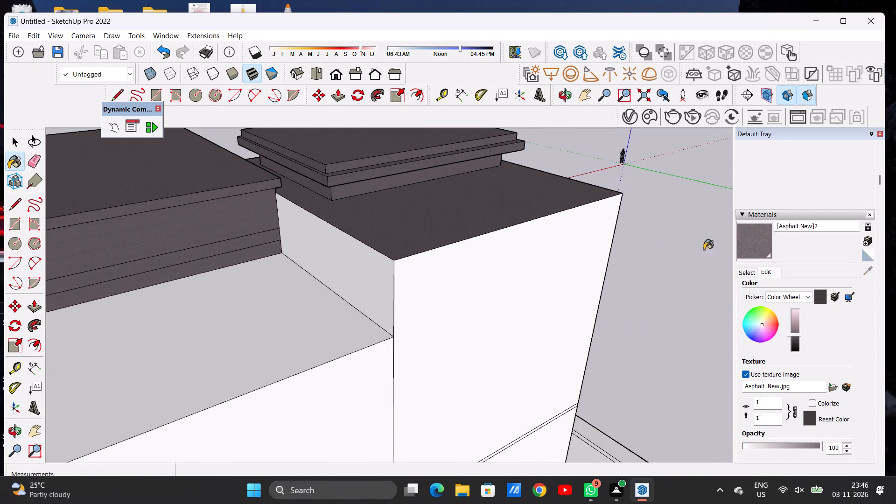
left_click(385, 285)
left_click(431, 285)
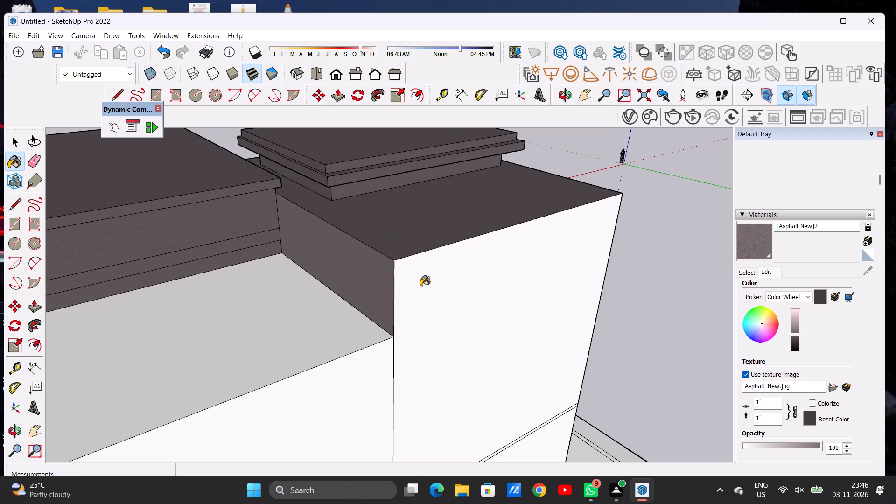
Examine the whole house from the rear around to the front for faces still without material.
key("space")
type("O")
scroll(413, 244, "down", 6)
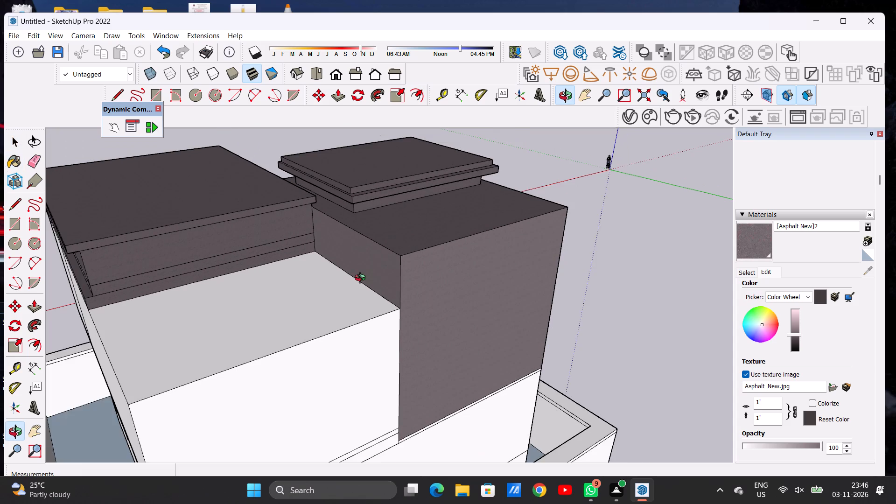
left_click_drag(373, 283, 499, 270)
left_click_drag(402, 299, 547, 264)
left_click_drag(386, 278, 499, 276)
left_click_drag(381, 283, 476, 283)
scroll(332, 280, "down", 8)
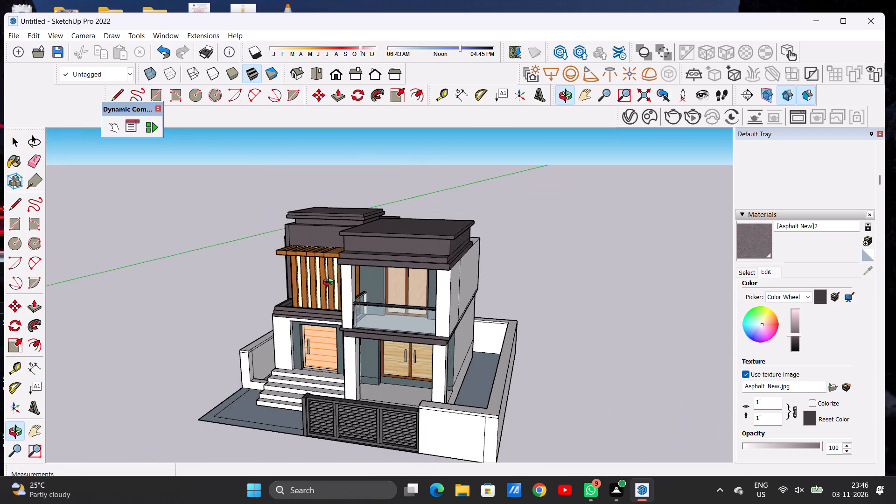
left_click_drag(350, 288, 415, 281)
scroll(255, 258, "down", 5)
scroll(284, 305, "up", 8)
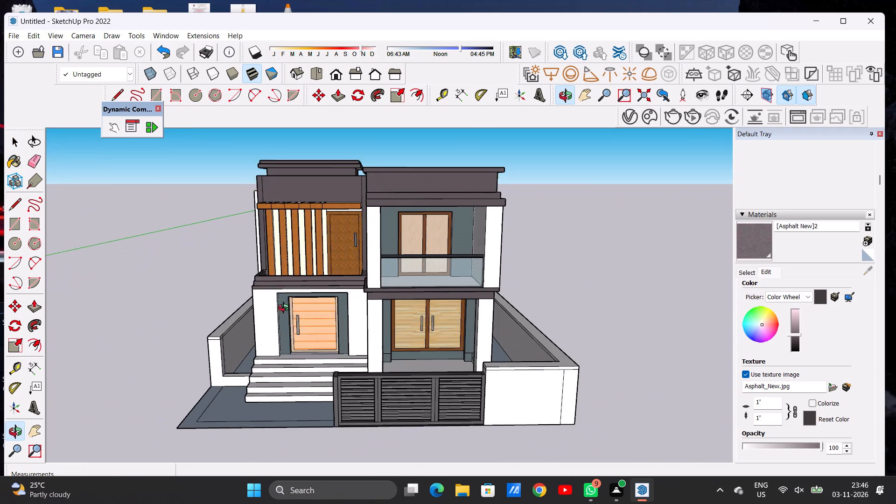
Examine the front entrance and the house's left side wall for faces still without material.
scroll(276, 322, "up", 2)
scroll(276, 322, "down", 1)
scroll(276, 322, "up", 4)
left_click_drag(273, 327, 293, 323)
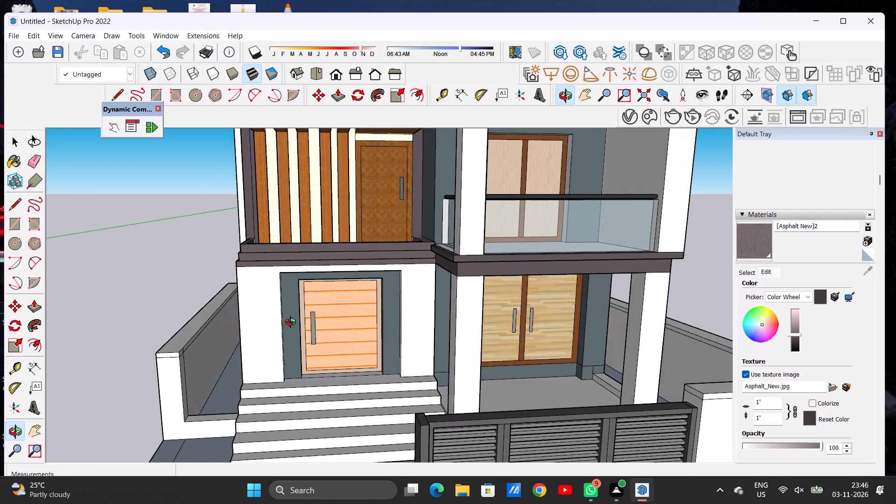
left_click_drag(293, 323, 292, 323)
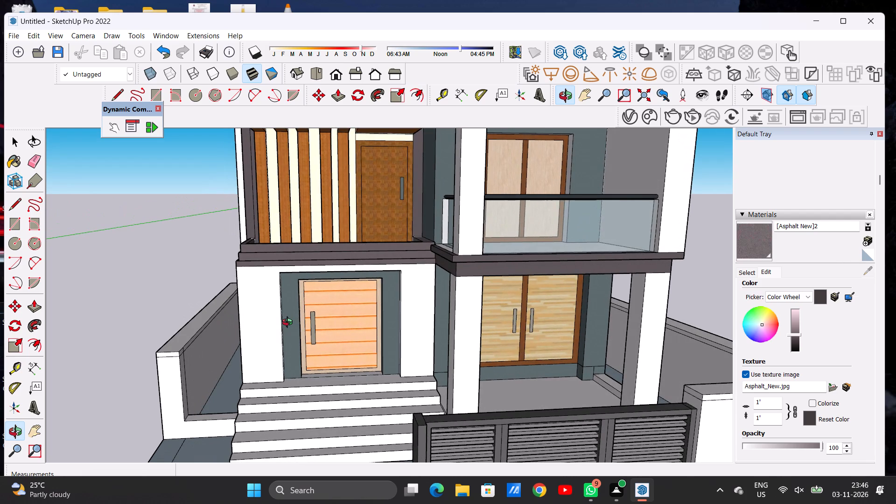
scroll(289, 323, "down", 9)
left_click_drag(278, 315, 430, 302)
left_click_drag(231, 328, 372, 364)
scroll(387, 312, "down", 2)
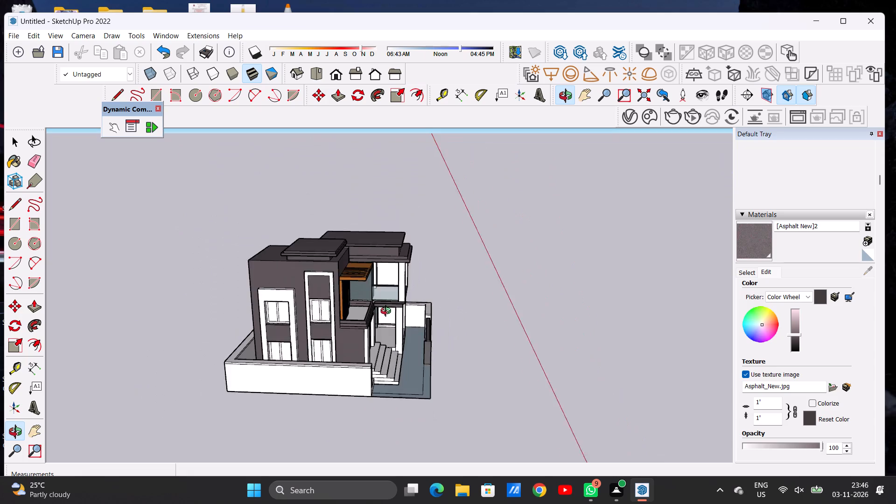
scroll(388, 312, "down", 3)
Apply the lightened asphalt material to the sills and the faces below both ground-floor windows on the left side wall.
scroll(302, 358, "up", 8)
scroll(318, 303, "up", 6)
left_click_drag(294, 301, 294, 325)
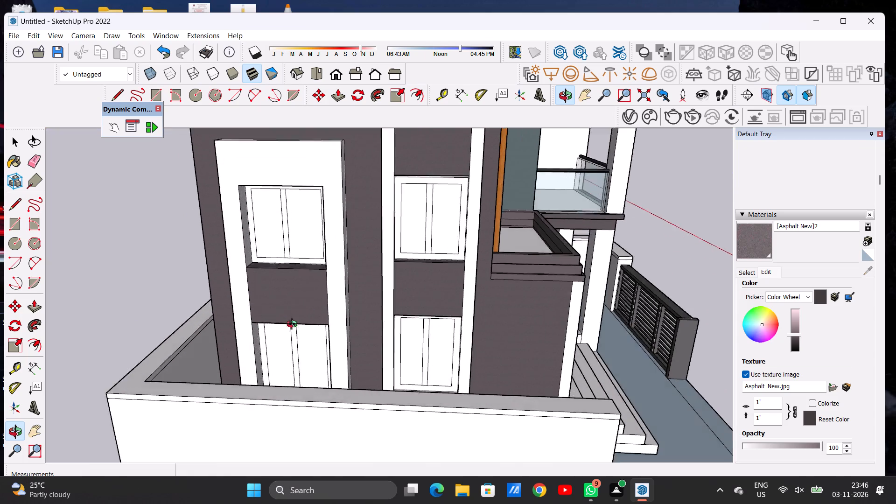
left_click_drag(294, 325, 293, 369)
scroll(323, 334, "down", 6)
left_click_drag(331, 370, 244, 419)
scroll(304, 365, "up", 18)
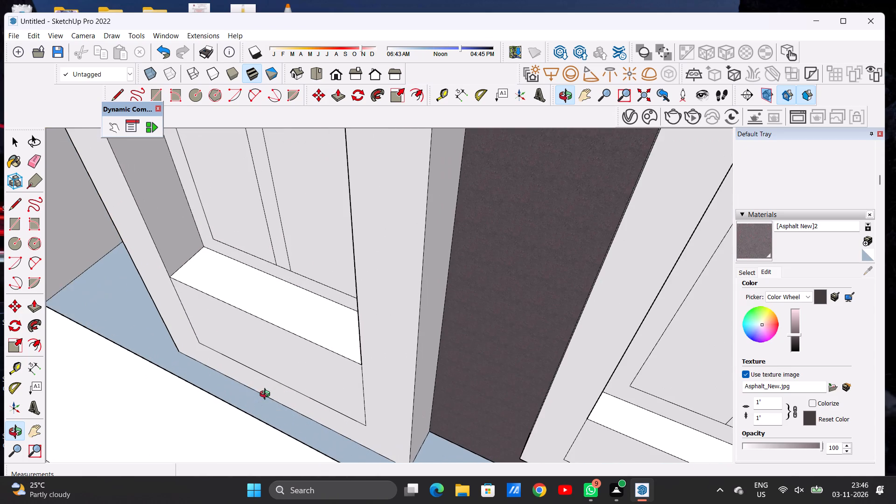
scroll(304, 379, "down", 5)
left_click(758, 233)
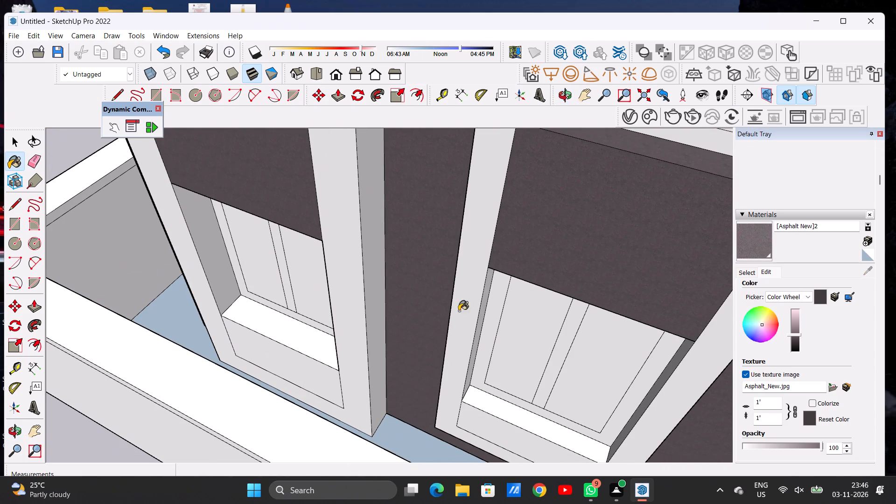
scroll(302, 358, "up", 7)
left_click(306, 369)
left_click(315, 337)
scroll(278, 301, "down", 7)
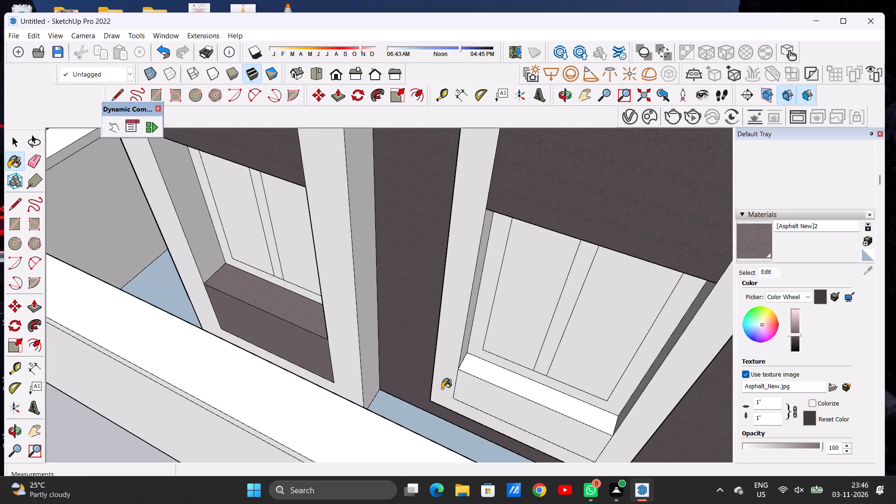
scroll(467, 393, "up", 6)
left_click(522, 406)
left_click(526, 390)
key("space")
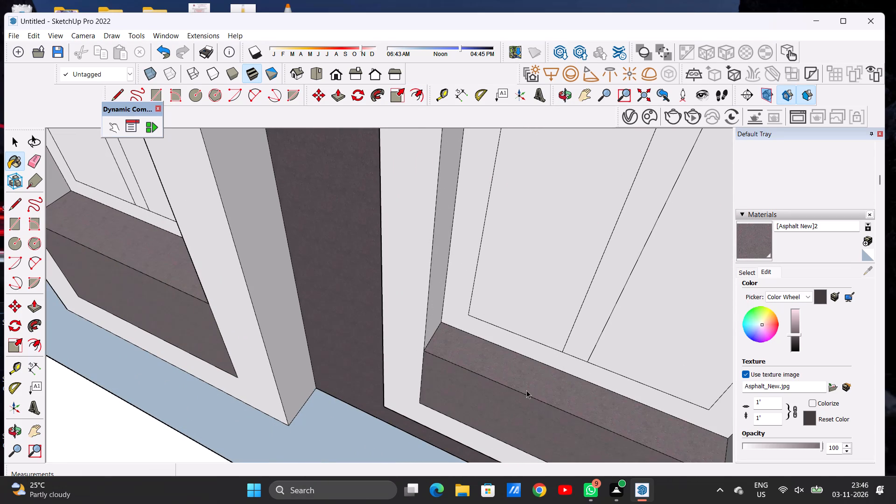
Apply Formica Laminate Dark from Synthetic Surfaces to the frame and centre bar of the upper window in the wide white surround.
type("O")
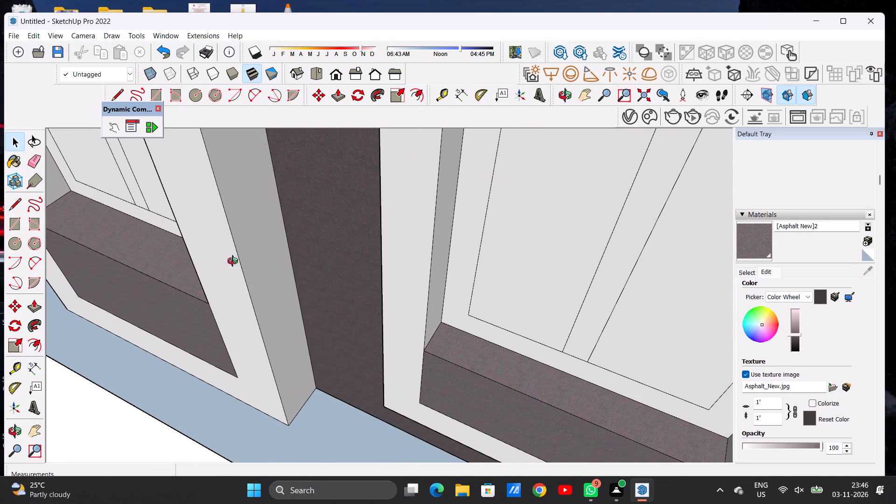
scroll(224, 264, "down", 6)
scroll(305, 288, "up", 1)
scroll(309, 289, "down", 6)
scroll(336, 285, "up", 1)
scroll(336, 285, "down", 7)
scroll(353, 267, "up", 1)
scroll(356, 266, "down", 13)
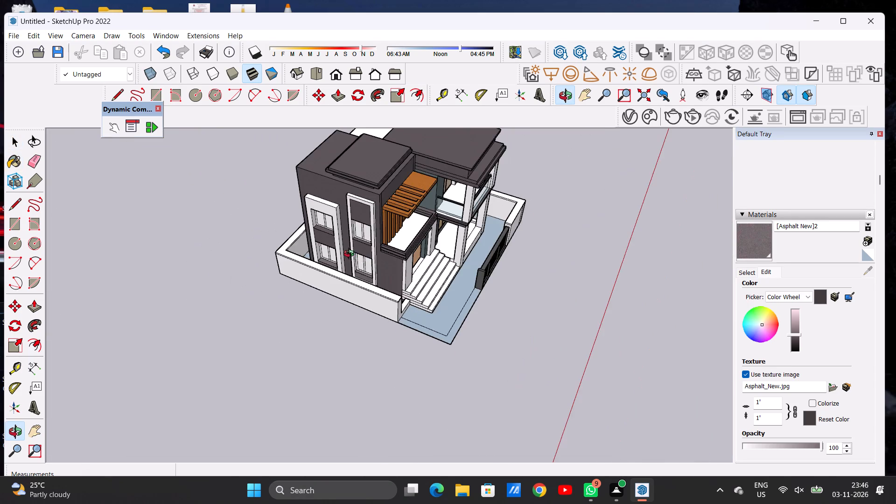
left_click_drag(357, 240, 449, 153)
scroll(331, 239, "up", 15)
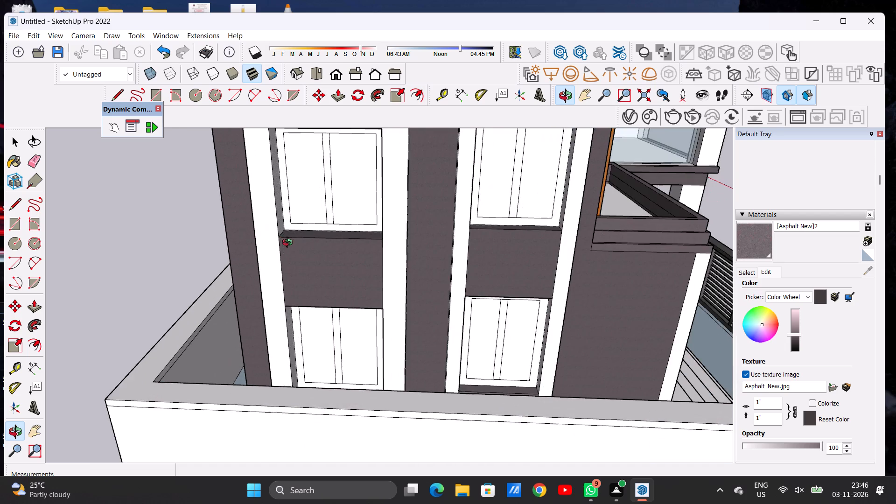
left_click_drag(324, 235, 342, 201)
scroll(302, 236, "down", 8)
left_click_drag(348, 175, 351, 162)
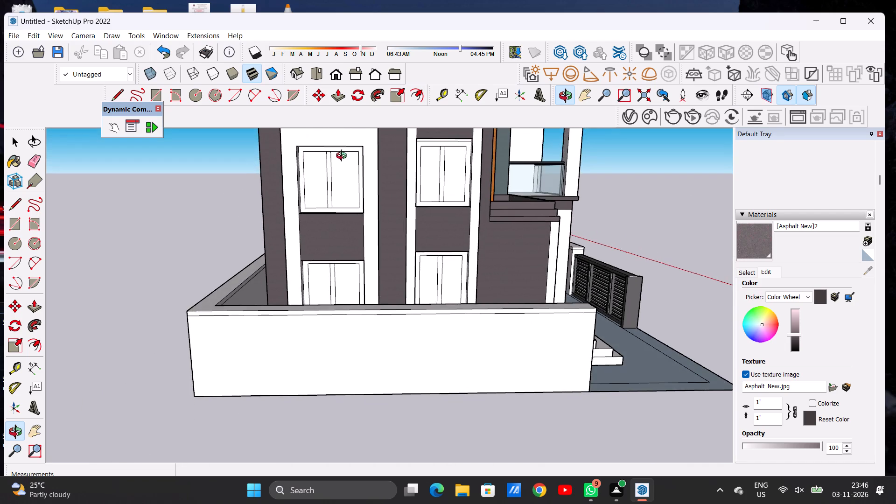
scroll(343, 144, "up", 15)
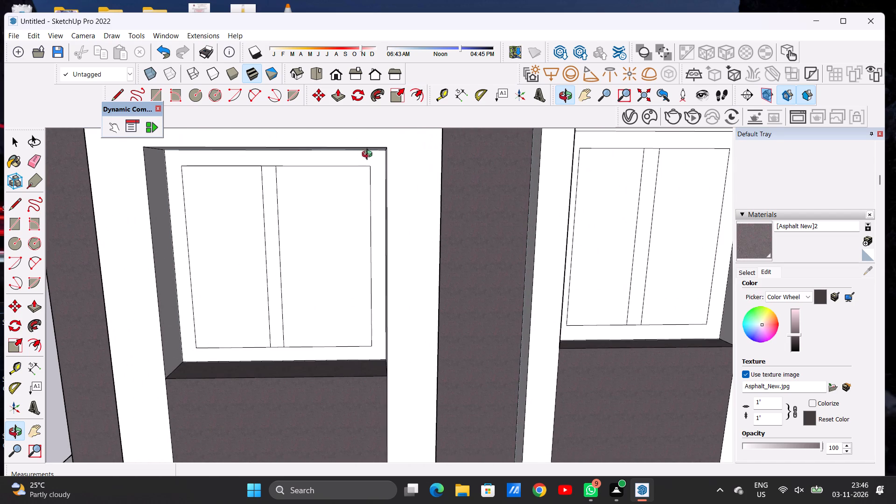
left_click(751, 273)
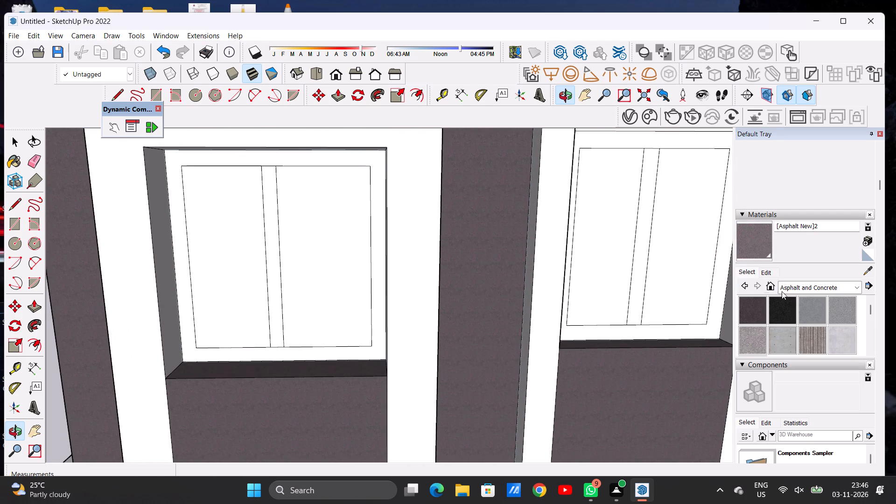
left_click(784, 287)
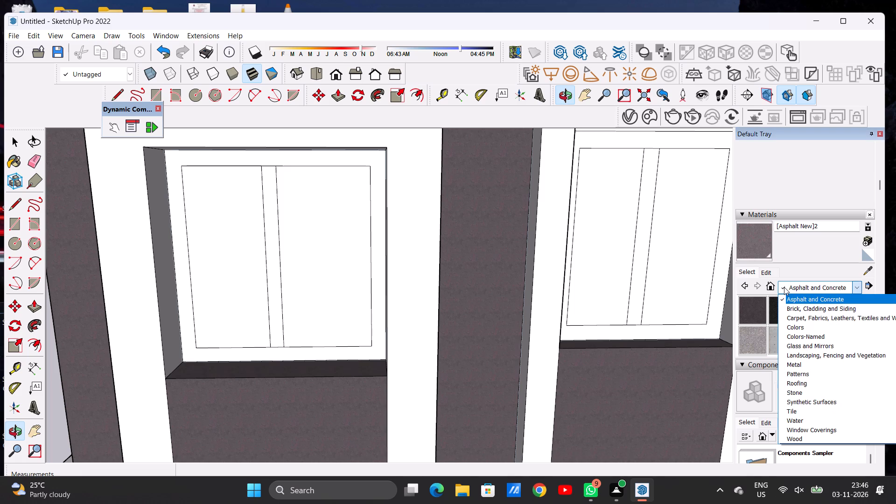
left_click(818, 400)
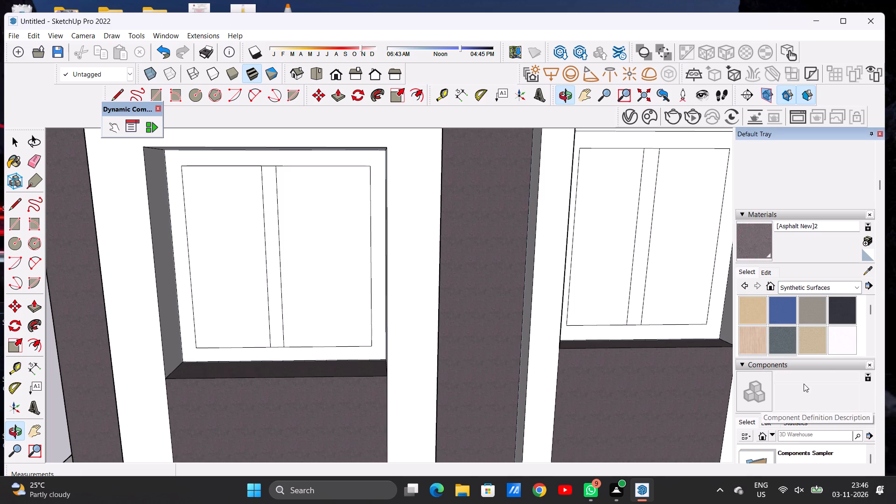
left_click(840, 313)
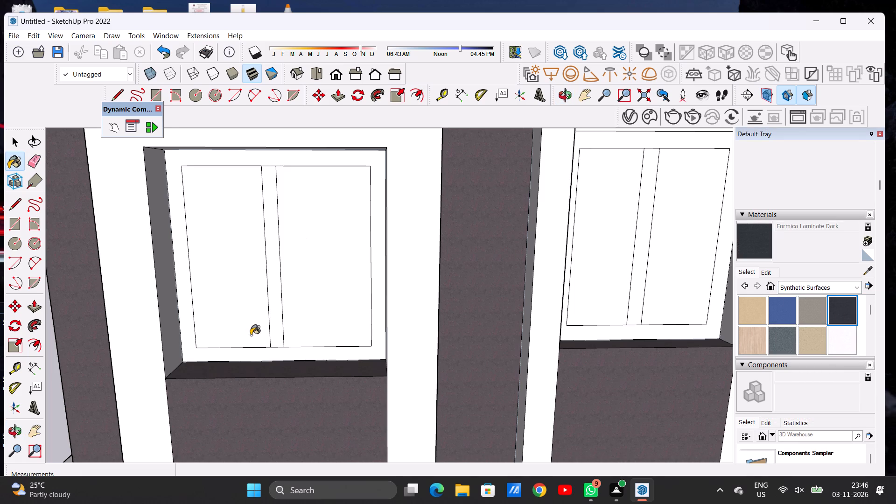
scroll(251, 335, "up", 6)
left_click(268, 366)
left_click(301, 342)
Apply Formica Laminate Dark to the frame and centre bar of the ground-floor window in the wide white surround.
scroll(284, 309, "down", 6)
scroll(287, 269, "up", 1)
scroll(289, 266, "down", 2)
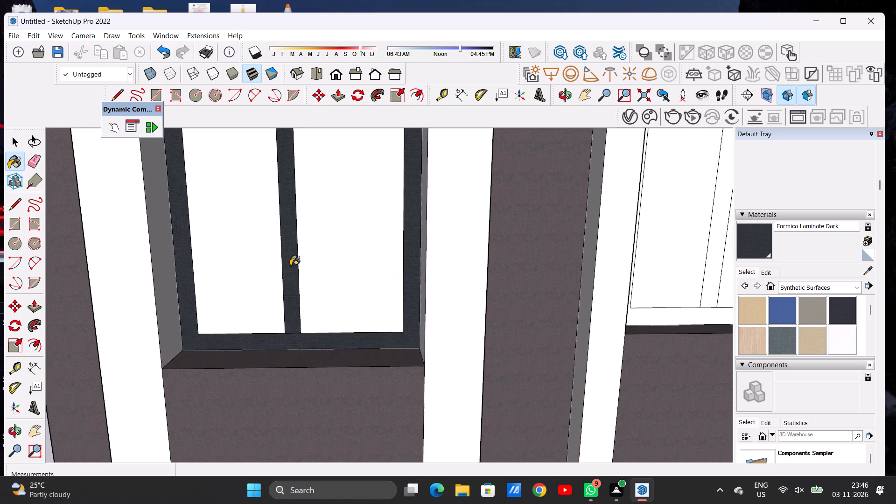
scroll(290, 266, "down", 10)
scroll(321, 385, "up", 14)
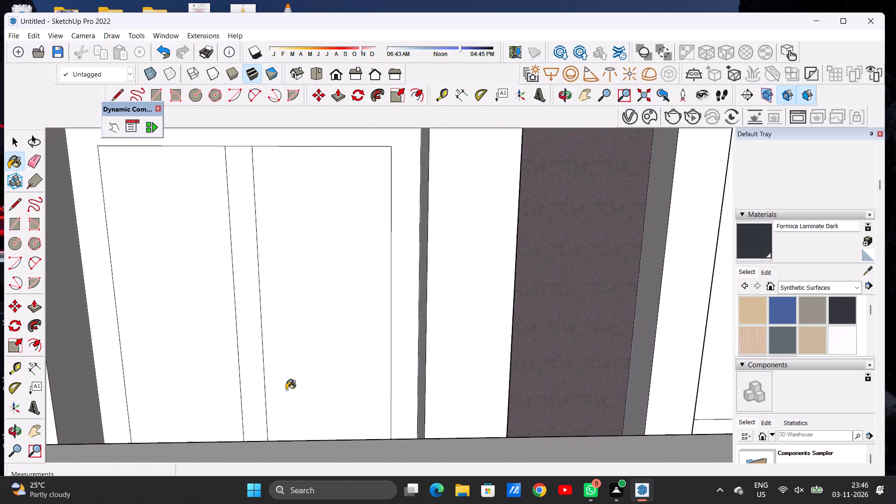
scroll(269, 356, "down", 4)
scroll(251, 221, "up", 7)
left_click(247, 190)
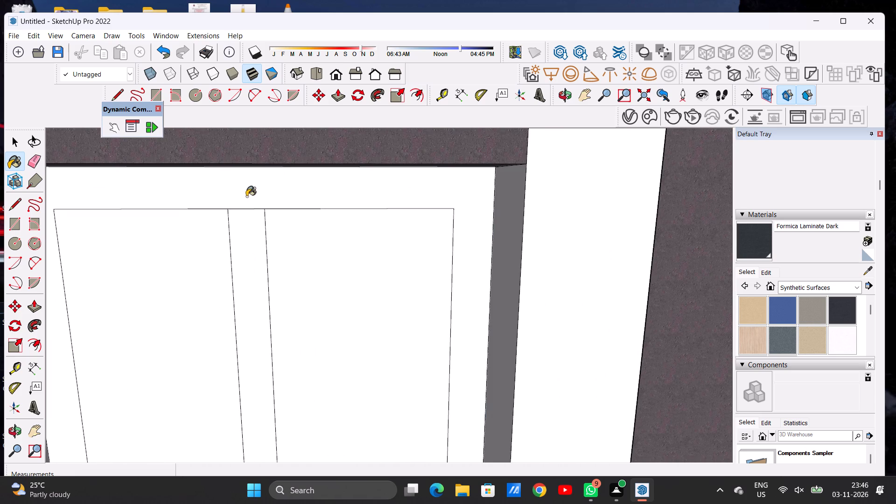
left_click(245, 232)
key("space")
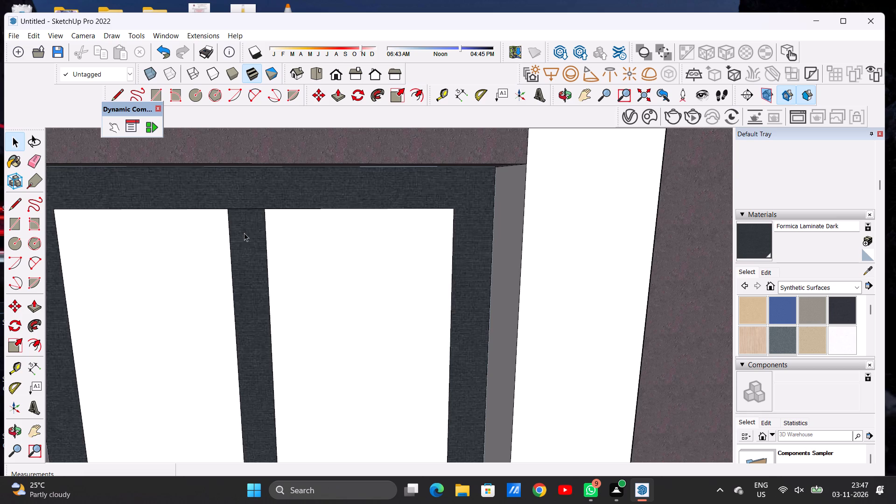
key("space")
Apply Formica Laminate Dark to the frame and centre bar of the ground-floor window in the narrow surround nearer the front.
scroll(266, 238, "down", 11)
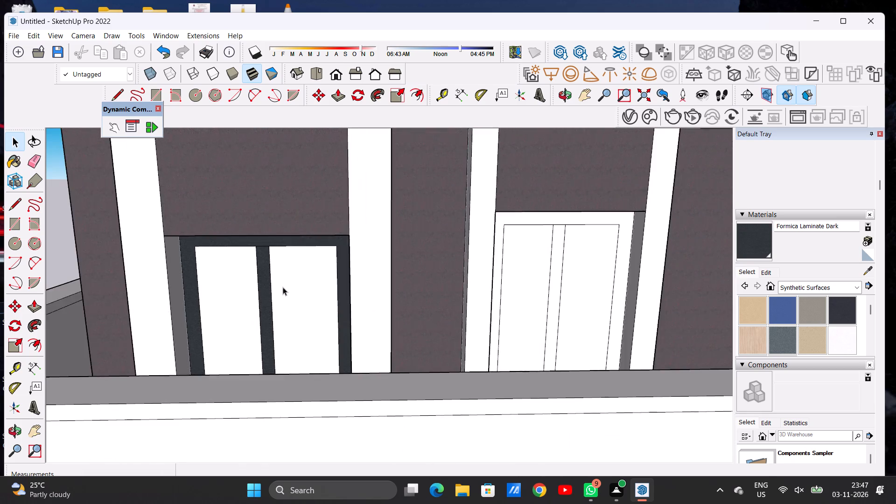
scroll(283, 287, "down", 14)
scroll(322, 238, "down", 4)
scroll(364, 263, "up", 6)
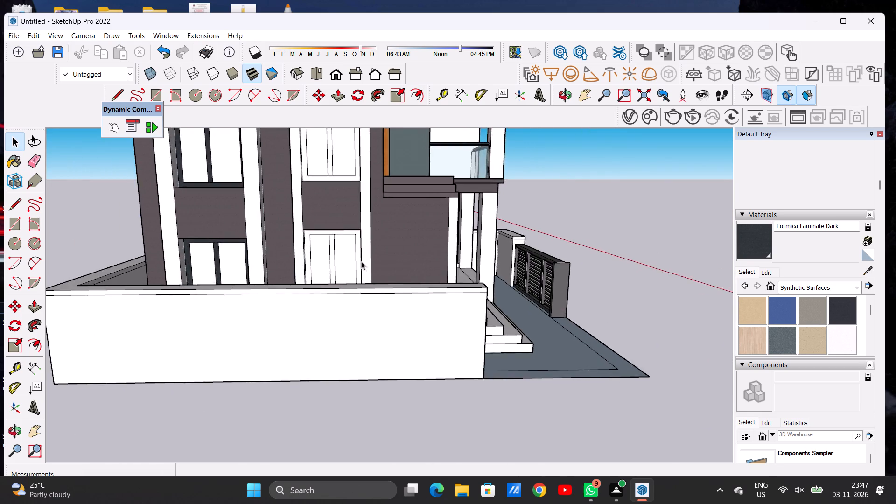
scroll(348, 252, "up", 6)
key("o")
left_click_drag(350, 243, 342, 287)
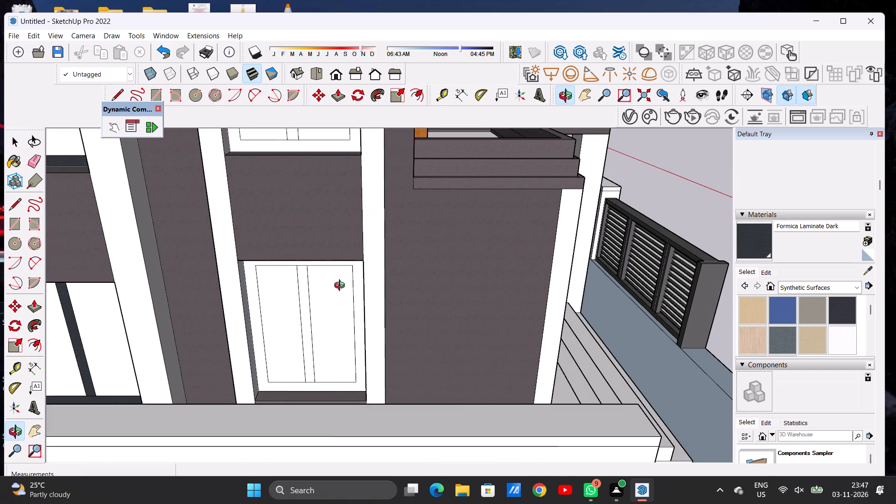
left_click_drag(342, 287, 341, 287)
scroll(333, 393, "up", 8)
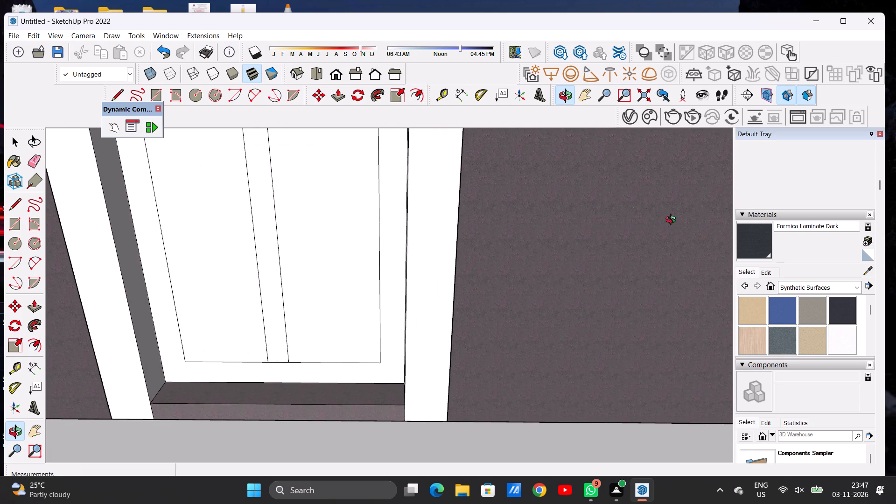
left_click(749, 242)
scroll(242, 381, "up", 5)
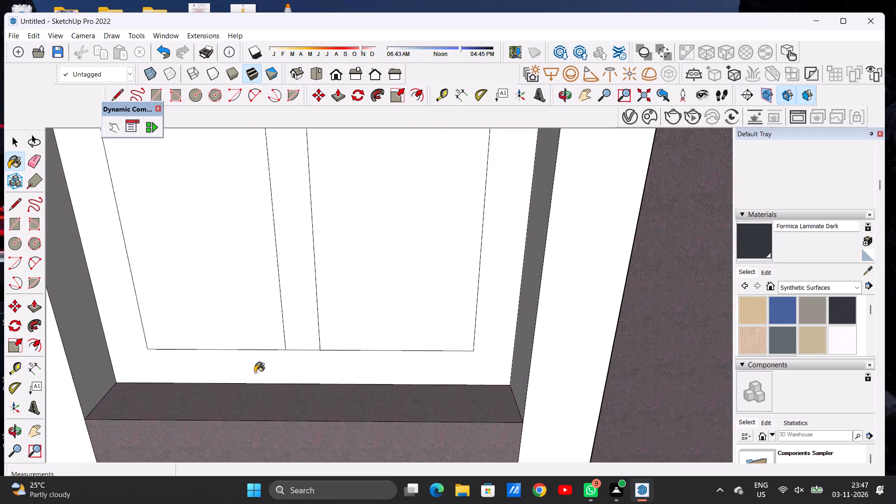
left_click(259, 366)
left_click(298, 321)
scroll(281, 363, "down", 7)
scroll(279, 371, "up", 1)
scroll(279, 371, "down", 5)
scroll(279, 371, "up", 1)
scroll(279, 371, "down", 2)
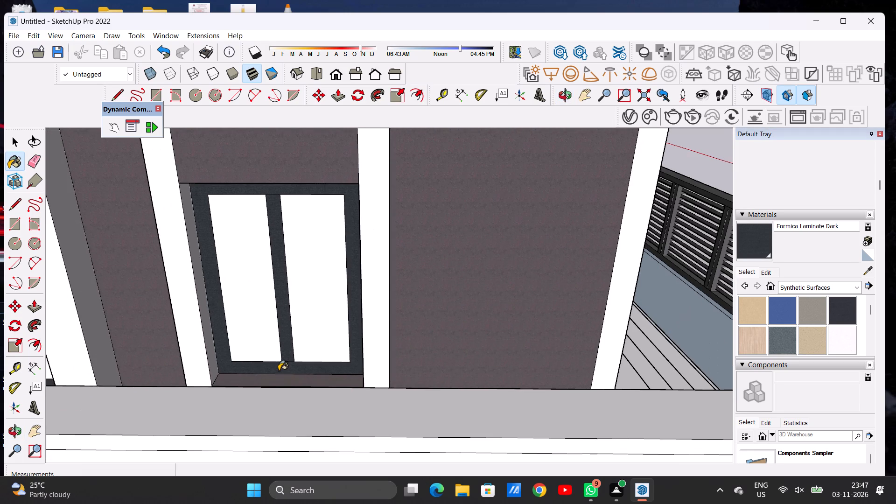
Apply Formica Laminate Dark to the centre bar and frame of the upper window in the narrow surround nearer the front.
scroll(287, 366, "down", 1)
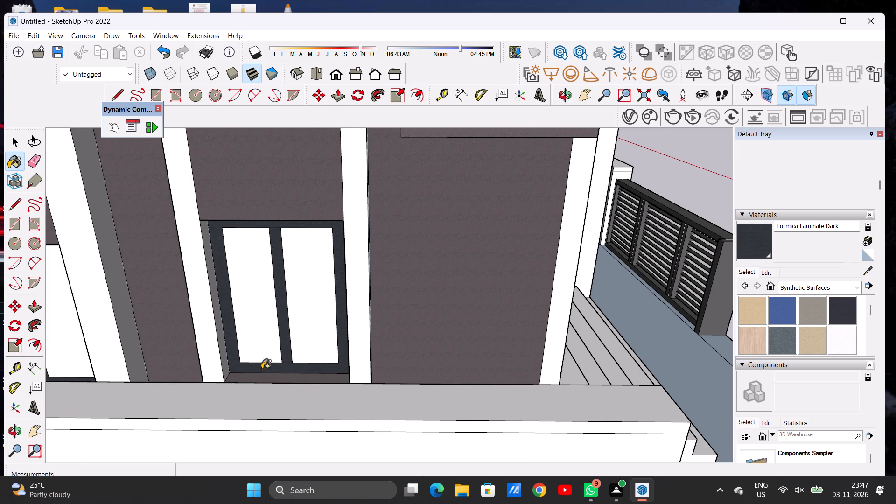
scroll(259, 325, "down", 2)
scroll(267, 321, "up", 1)
scroll(269, 320, "down", 3)
scroll(276, 317, "up", 1)
scroll(278, 316, "down", 11)
scroll(271, 290, "up", 1)
scroll(269, 281, "down", 1)
scroll(274, 226, "up", 8)
scroll(235, 221, "down", 1)
scroll(235, 221, "up", 1)
scroll(235, 221, "down", 1)
scroll(235, 221, "up", 3)
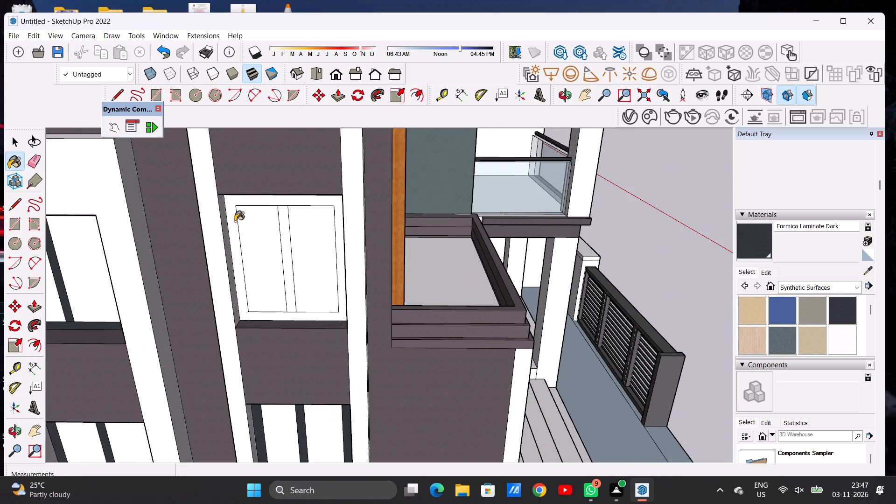
scroll(235, 221, "up", 4)
scroll(312, 199, "down", 1)
scroll(312, 199, "up", 5)
scroll(259, 213, "down", 1)
scroll(259, 213, "up", 1)
scroll(259, 213, "down", 1)
scroll(259, 213, "up", 2)
left_click(253, 221)
left_click(258, 203)
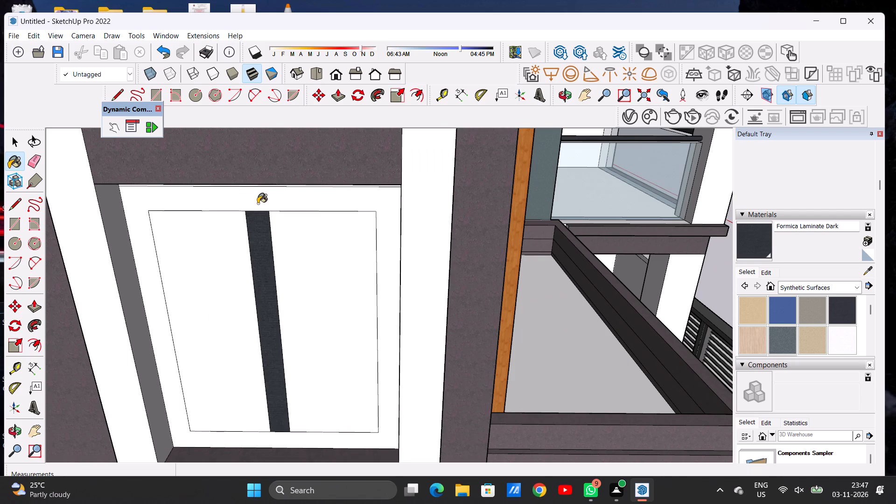
scroll(259, 209, "down", 7)
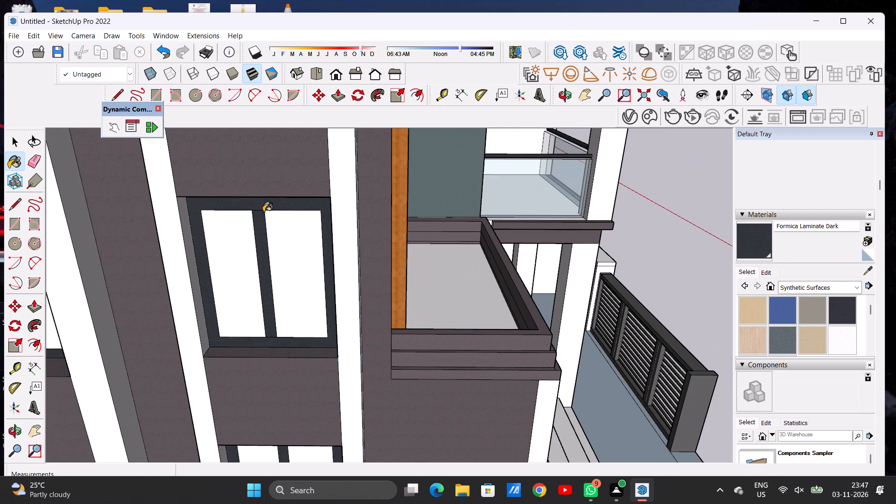
key("space")
Apply Formica Graystone from Synthetic Surfaces to the strip above the frame and the front-side reveal of the upper window in the narrow surround.
scroll(363, 292, "down", 7)
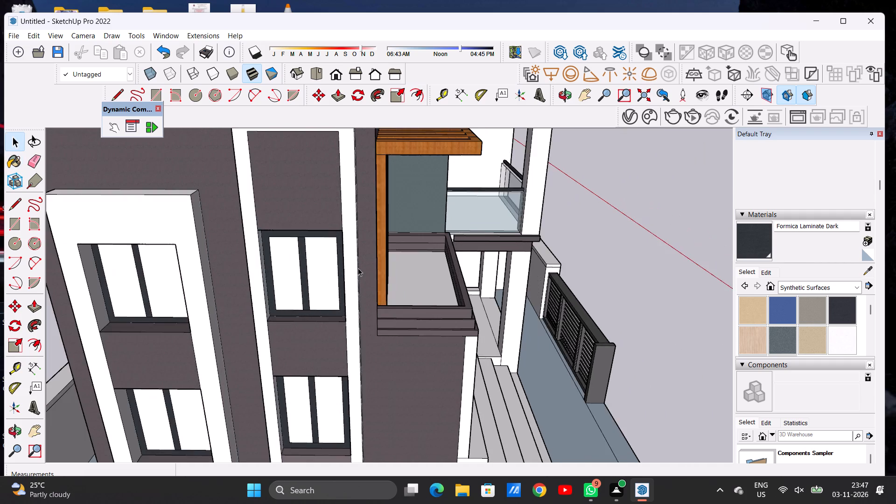
scroll(358, 268, "down", 5)
scroll(317, 274, "up", 5)
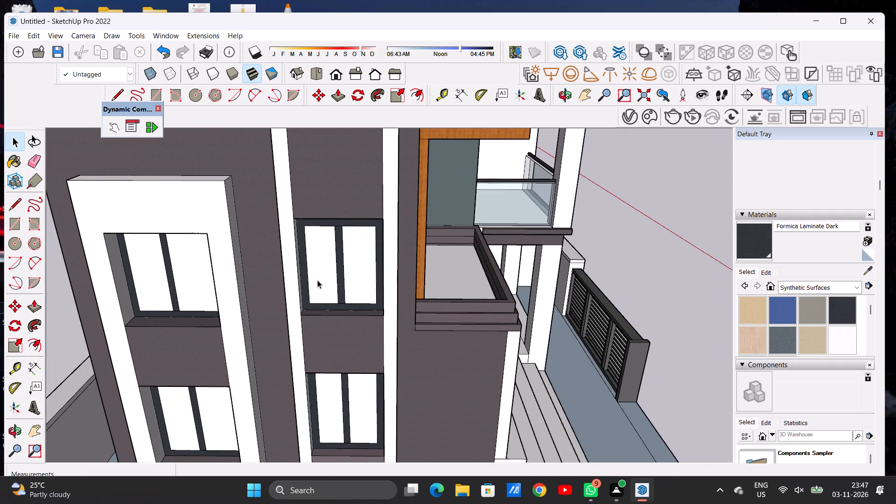
key("o")
scroll(339, 257, "up", 4)
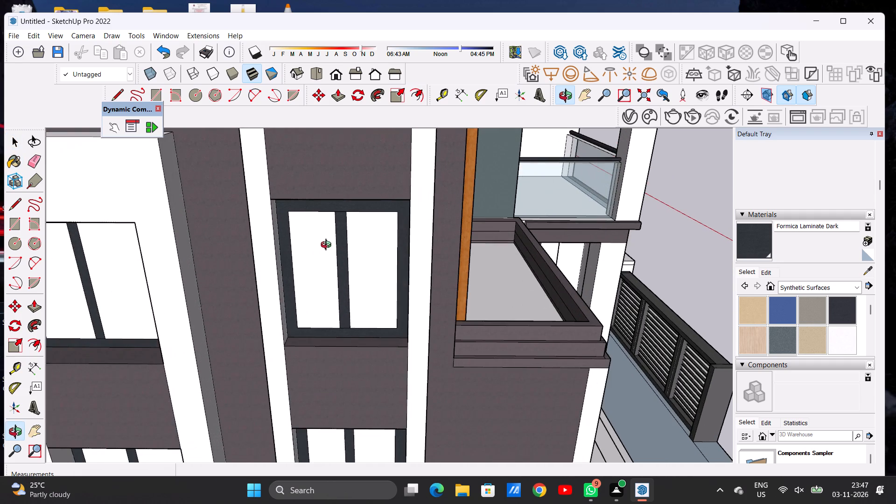
left_click_drag(328, 248, 304, 249)
scroll(329, 287, "down", 13)
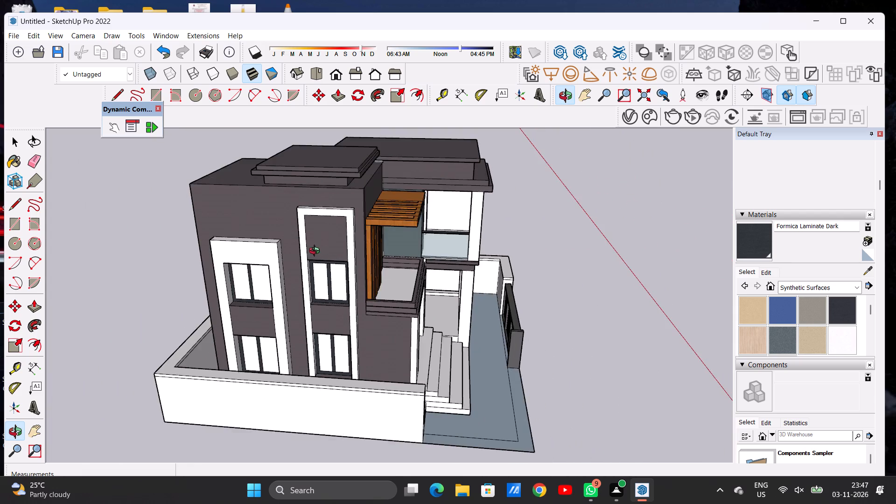
scroll(316, 252, "up", 13)
left_click_drag(340, 301, 260, 201)
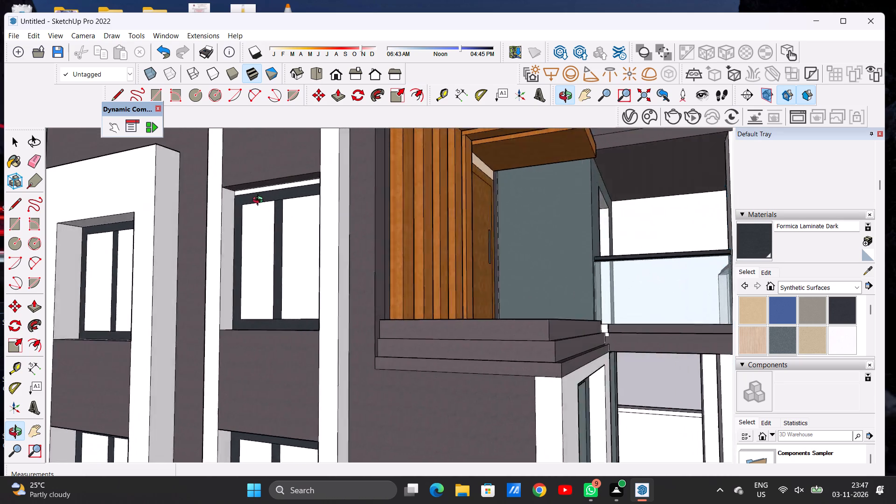
left_click_drag(260, 201, 469, 235)
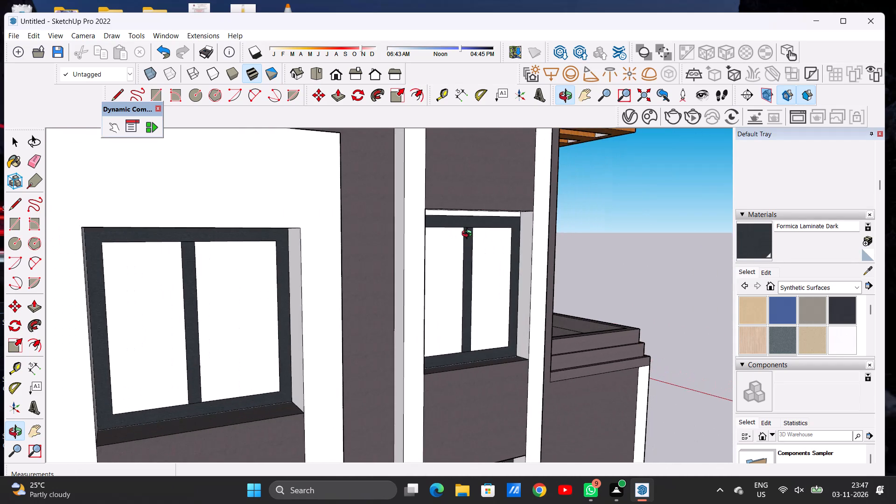
left_click_drag(469, 235, 410, 229)
scroll(447, 230, "up", 6)
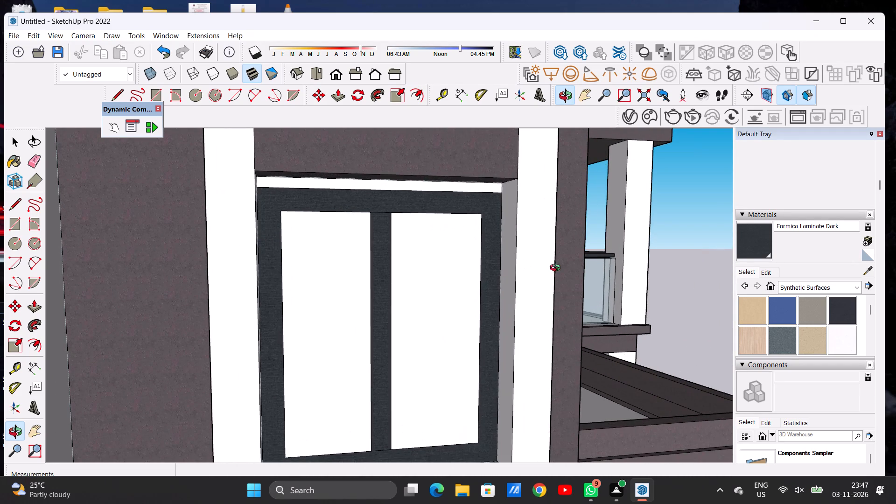
left_click(814, 305)
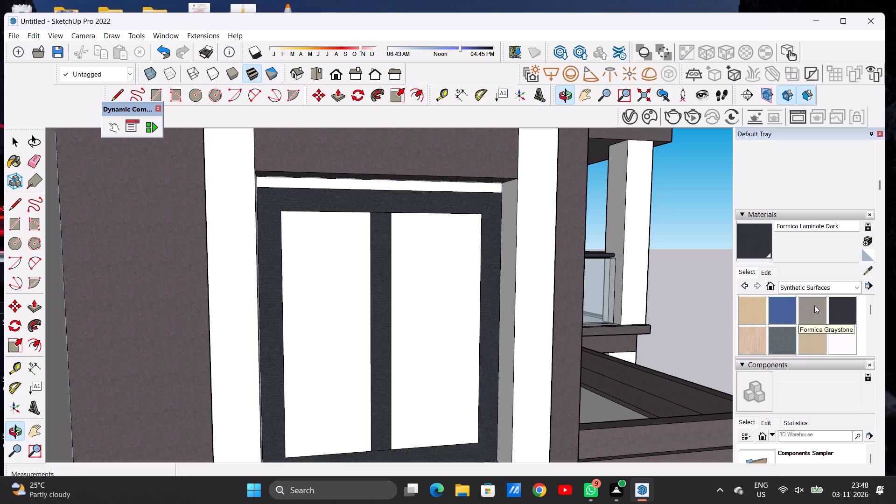
scroll(531, 210, "up", 8)
scroll(478, 195, "up", 3)
left_click(455, 171)
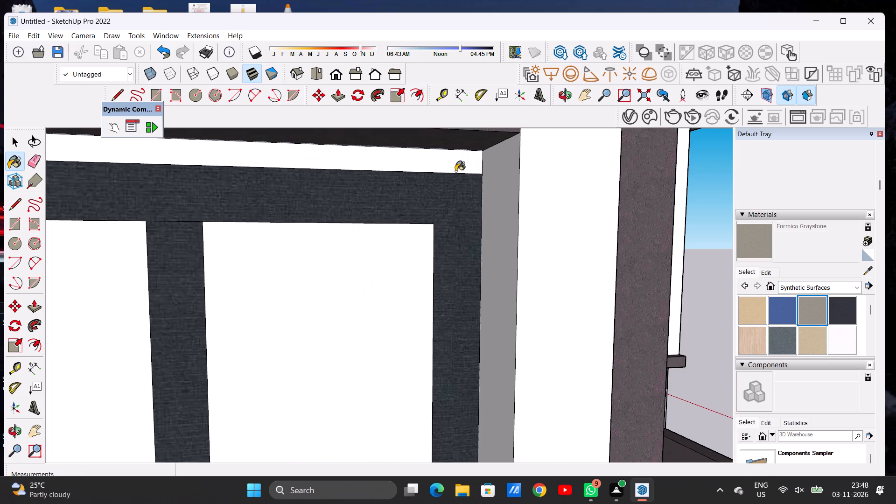
left_click(493, 173)
Apply Formica Graystone to the rear-side reveal of the upper window in the narrow surround.
scroll(503, 205, "down", 16)
scroll(411, 217, "up", 2)
scroll(394, 217, "down", 2)
scroll(389, 218, "up", 3)
scroll(352, 201, "down", 1)
scroll(352, 201, "up", 1)
scroll(352, 201, "down", 1)
scroll(352, 201, "up", 5)
scroll(250, 205, "down", 8)
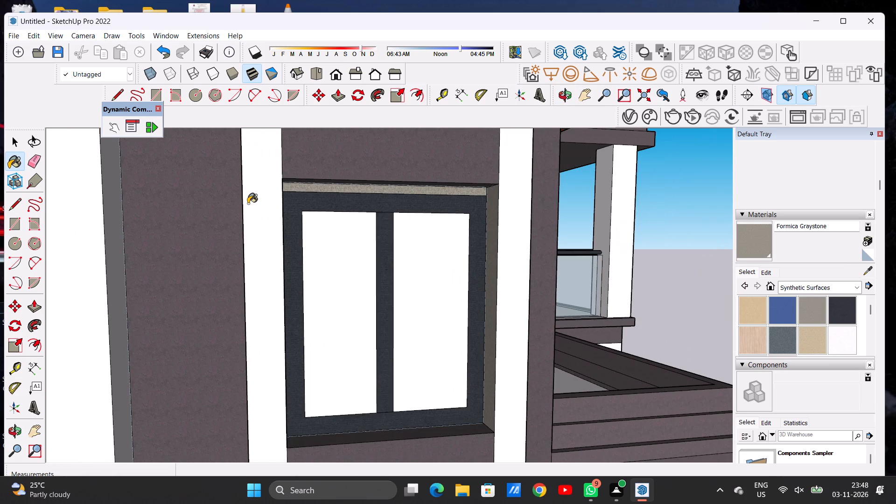
key("o")
scroll(295, 227, "down", 2)
left_click_drag(315, 250, 212, 285)
scroll(264, 354, "up", 6)
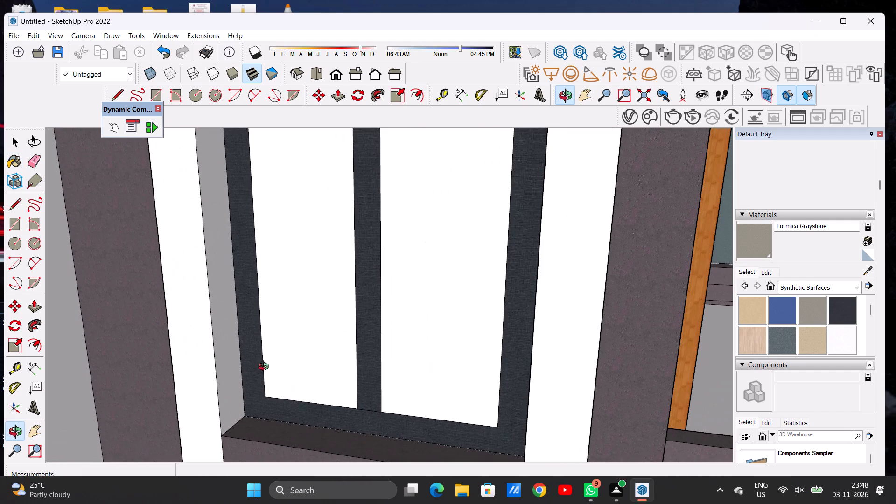
left_click(755, 245)
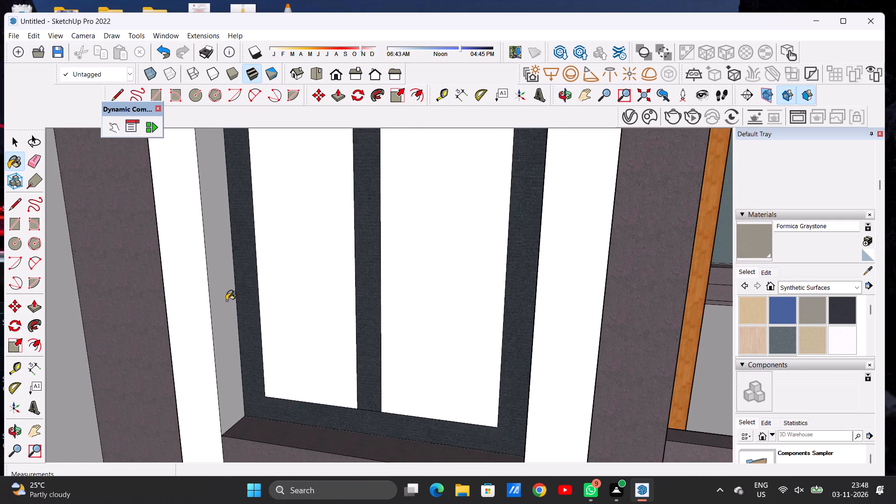
scroll(236, 298, "down", 11)
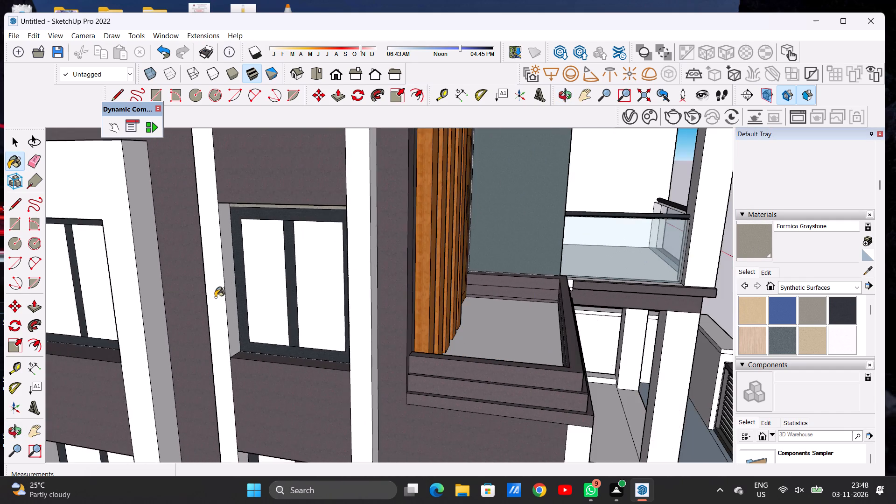
scroll(226, 292, "up", 1)
scroll(226, 292, "down", 1)
scroll(226, 292, "up", 5)
scroll(235, 287, "down", 1)
scroll(235, 287, "up", 1)
scroll(235, 287, "down", 1)
scroll(235, 287, "up", 2)
left_click(233, 286)
Apply Formica Graystone to the rear-side reveal of the ground-floor window in the narrow surround.
scroll(236, 285, "down", 8)
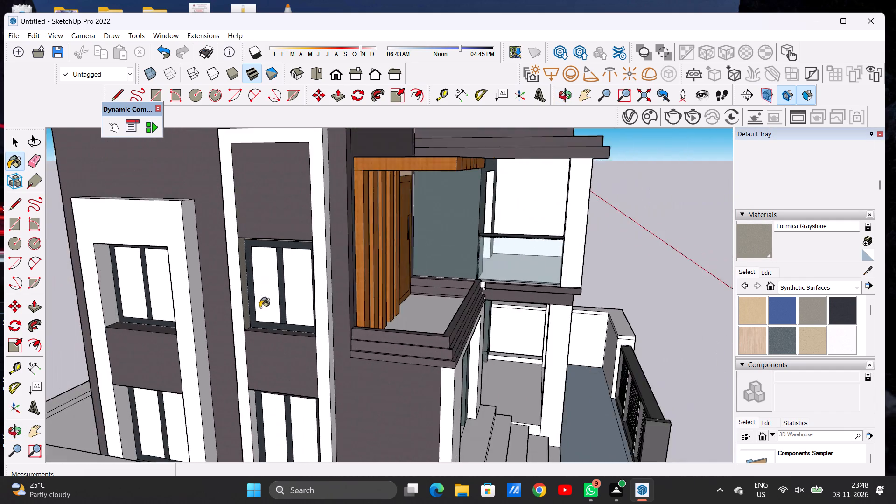
scroll(260, 308, "down", 4)
scroll(265, 334, "up", 20)
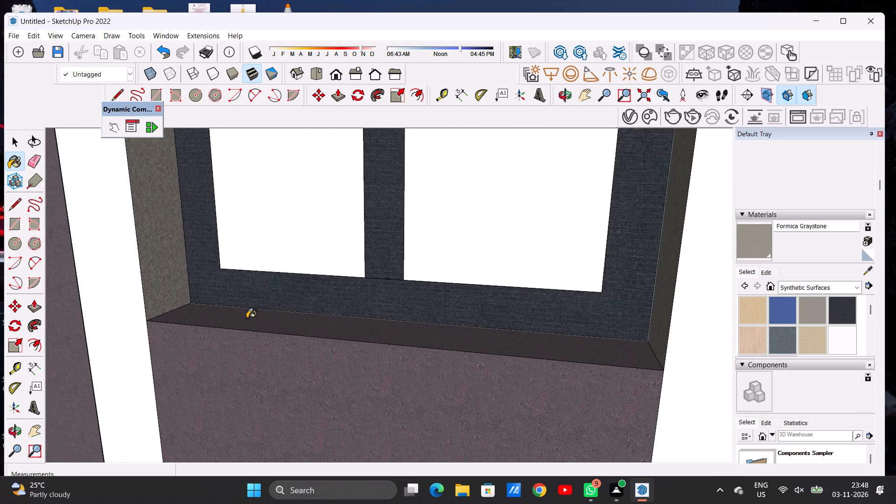
scroll(247, 320, "down", 9)
scroll(303, 291, "down", 14)
scroll(302, 360, "up", 6)
scroll(302, 363, "down", 1)
scroll(308, 404, "up", 1)
scroll(308, 405, "down", 1)
scroll(308, 406, "up", 1)
scroll(309, 407, "down", 1)
scroll(309, 409, "up", 12)
left_click(290, 394)
Apply Formica Graystone to the front-side reveal of the ground-floor window in the narrow surround.
scroll(298, 383, "down", 3)
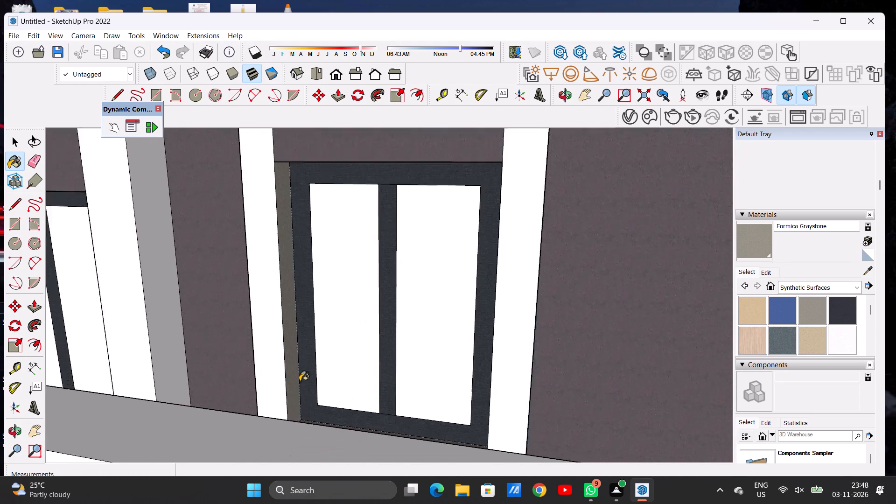
scroll(300, 381, "down", 6)
key("o")
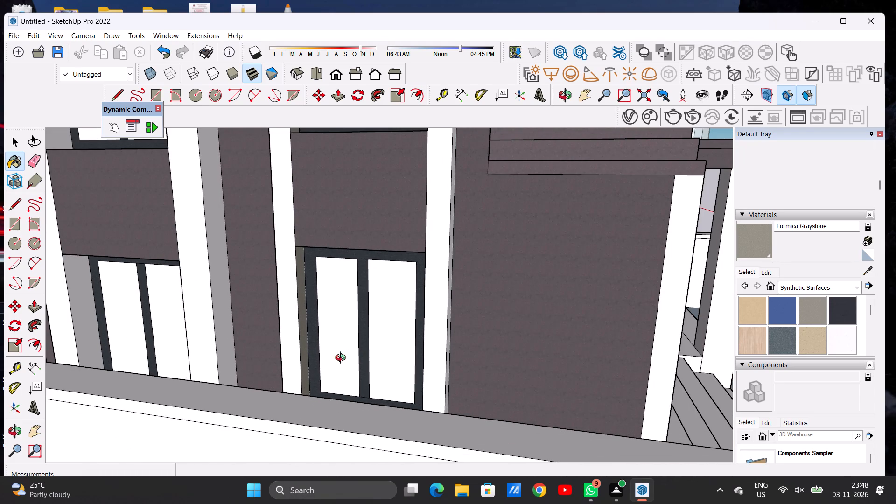
left_click_drag(327, 360, 524, 317)
scroll(560, 236, "up", 7)
scroll(555, 197, "up", 1)
scroll(555, 197, "down", 1)
scroll(555, 197, "up", 1)
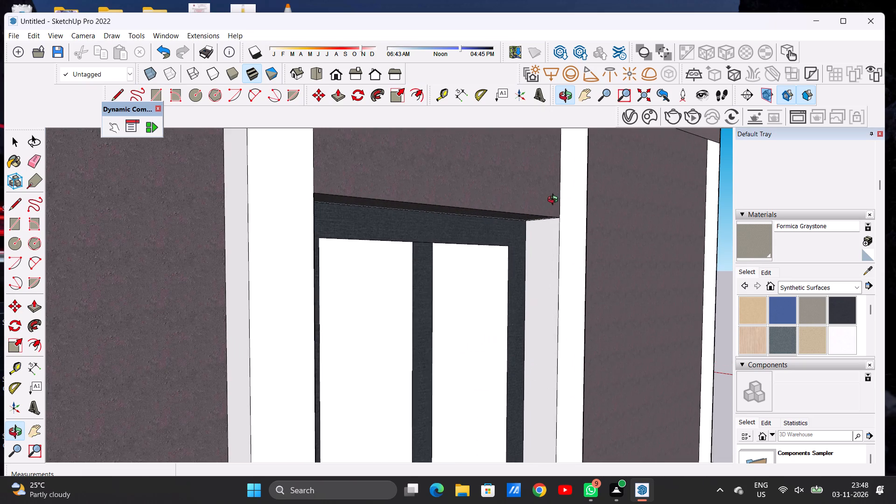
scroll(555, 201, "up", 2)
left_click_drag(539, 238, 533, 207)
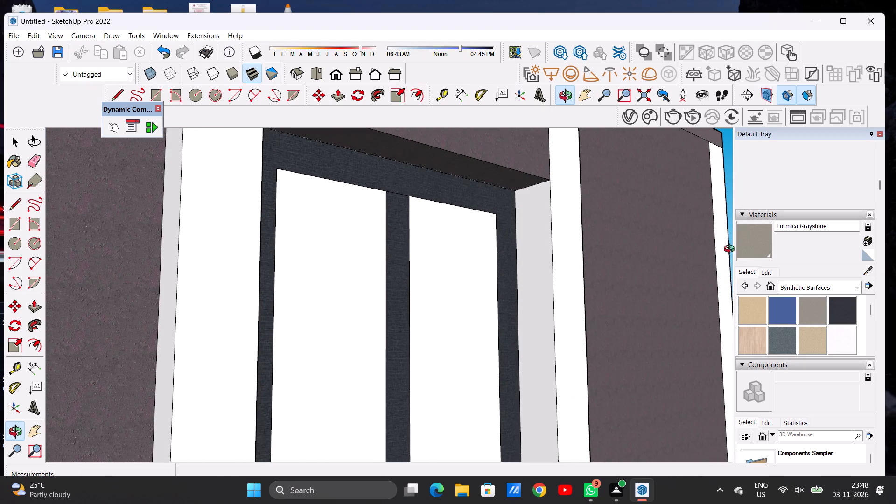
left_click(749, 243)
left_click(531, 246)
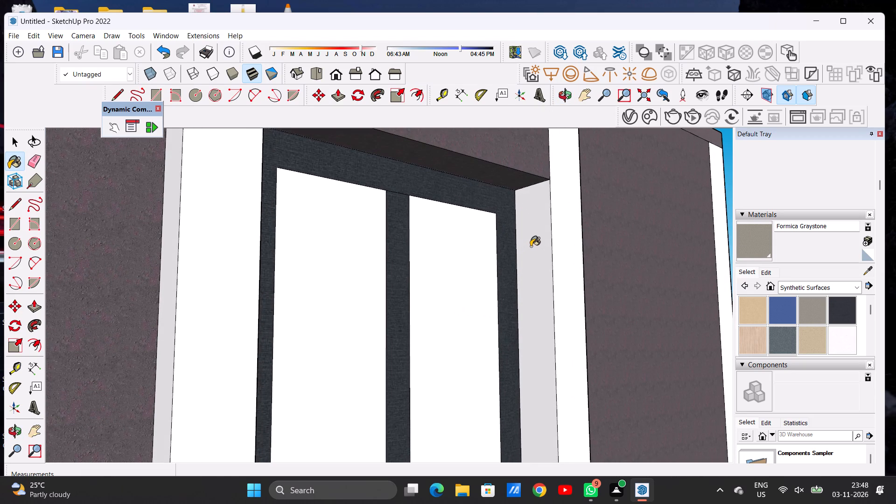
Apply Formica Graystone to the rear-side reveal of the upper window in the wide white surround.
key("space")
key("o")
left_click_drag(573, 281, 554, 291)
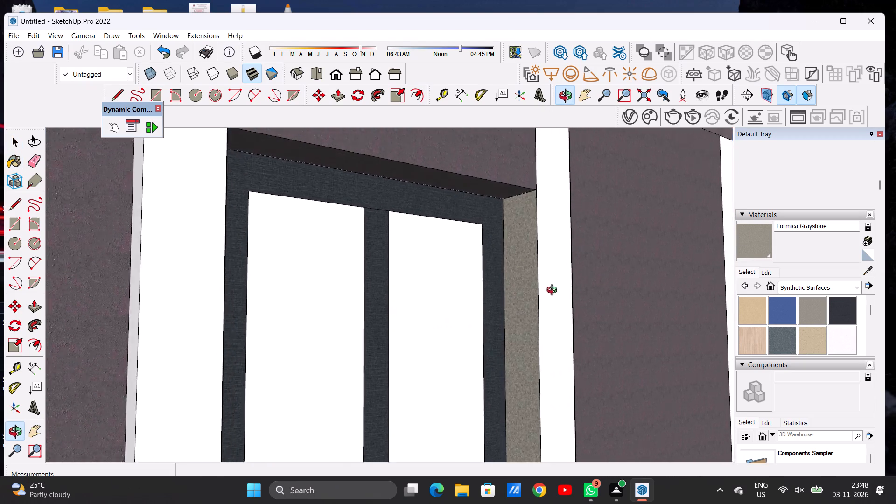
left_click_drag(554, 291, 407, 308)
scroll(483, 304, "down", 9)
scroll(588, 304, "up", 1)
scroll(588, 304, "down", 15)
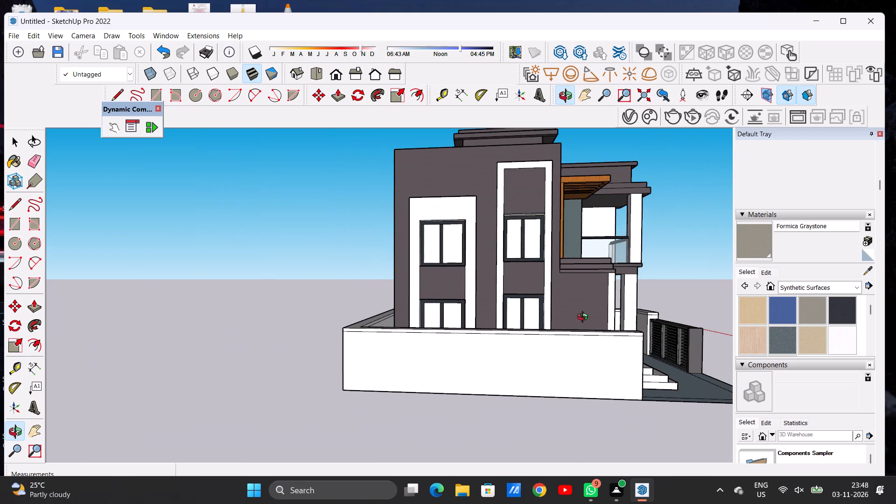
scroll(427, 224, "up", 2)
scroll(427, 224, "down", 1)
scroll(427, 224, "up", 4)
scroll(469, 270, "up", 1)
scroll(466, 268, "down", 1)
scroll(465, 268, "up", 6)
left_click_drag(430, 244, 315, 261)
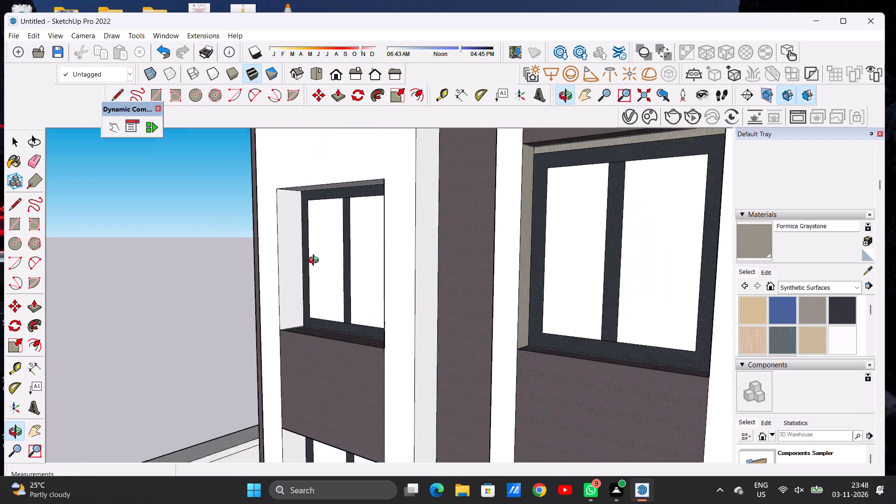
left_click_drag(315, 261, 294, 273)
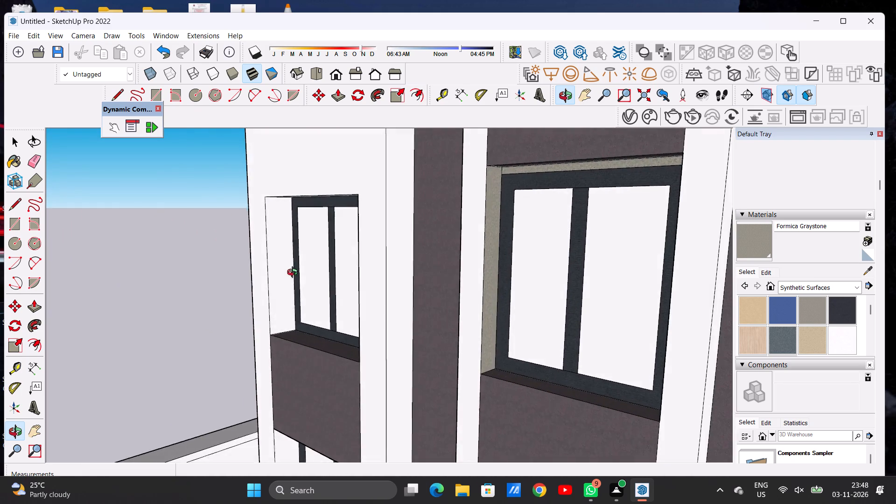
left_click_drag(294, 273, 344, 277)
left_click(803, 308)
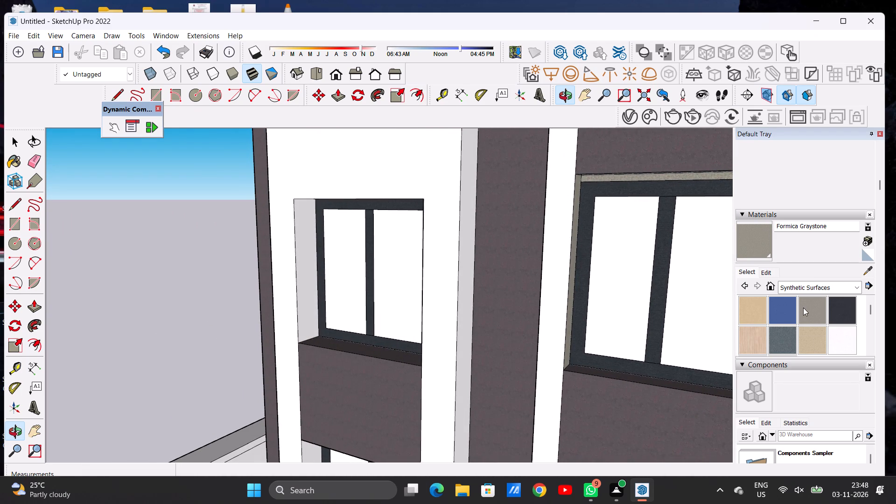
left_click(308, 297)
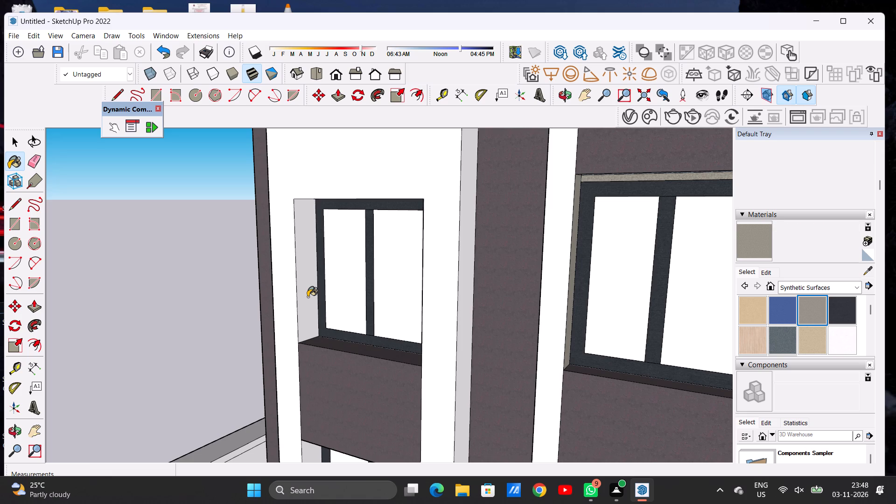
Apply Formica Graystone to the front-side reveal of the upper window in the wide white surround.
key("o")
left_click_drag(310, 300, 577, 300)
left_click(753, 241)
left_click(489, 243)
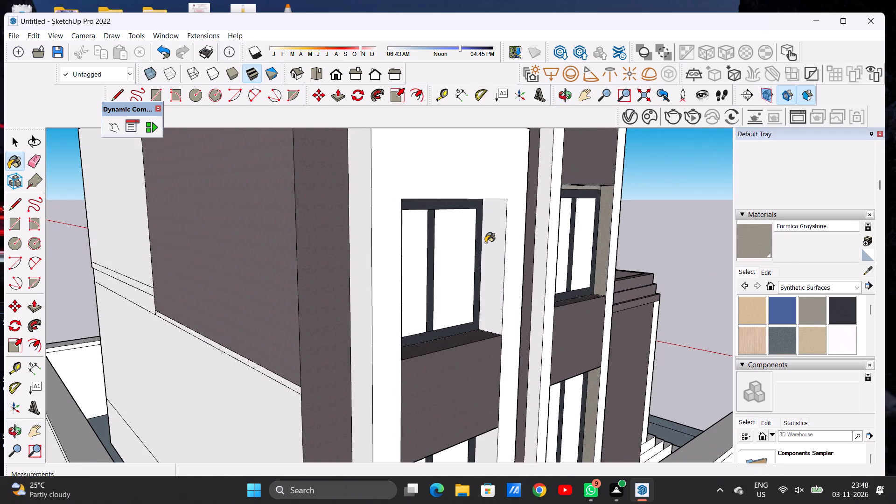
Apply Formica Graystone to the front-side reveal of the ground-floor window in the wide white surround.
scroll(354, 240, "down", 14)
scroll(406, 319, "down", 1)
scroll(406, 320, "up", 16)
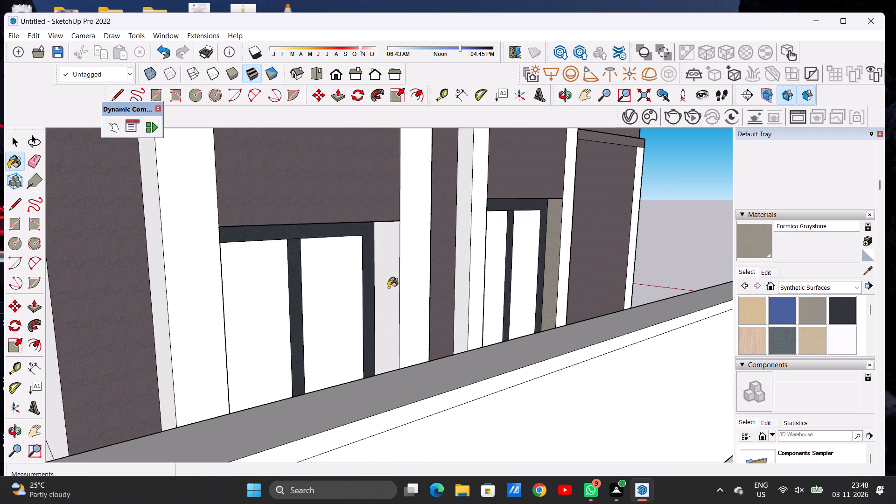
left_click(388, 282)
Apply Formica Graystone to the rear-side reveal of the ground-floor window in the wide white surround.
key("o")
left_click_drag(392, 281, 357, 284)
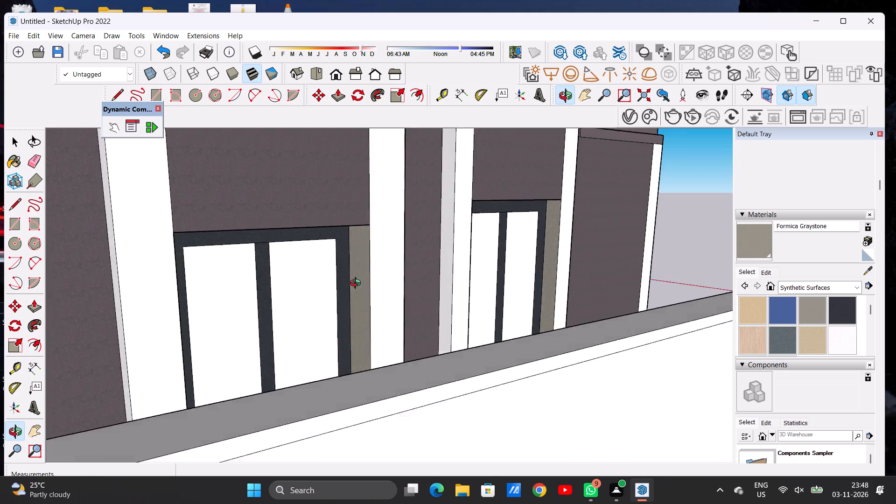
left_click_drag(357, 284, 239, 284)
scroll(445, 282, "down", 5)
scroll(277, 282, "up", 7)
left_click_drag(257, 277, 229, 315)
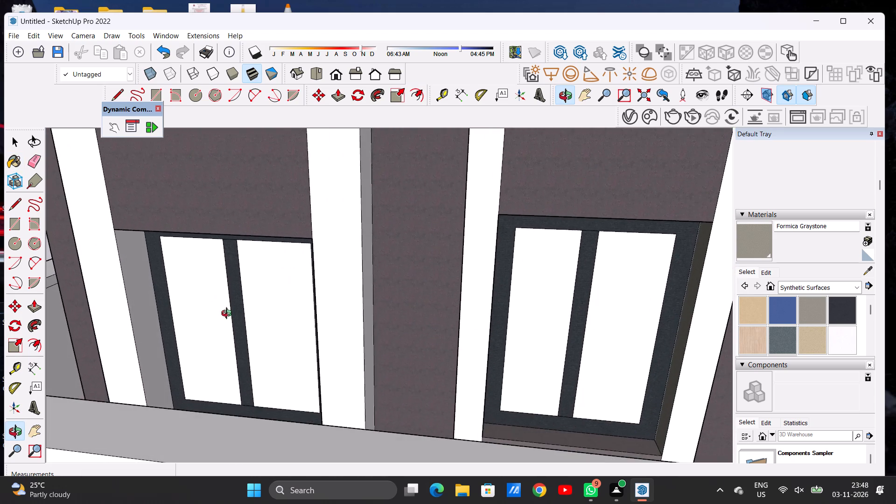
left_click_drag(229, 315, 228, 314)
scroll(357, 294, "down", 9)
left_click_drag(291, 312, 244, 372)
scroll(245, 363, "up", 6)
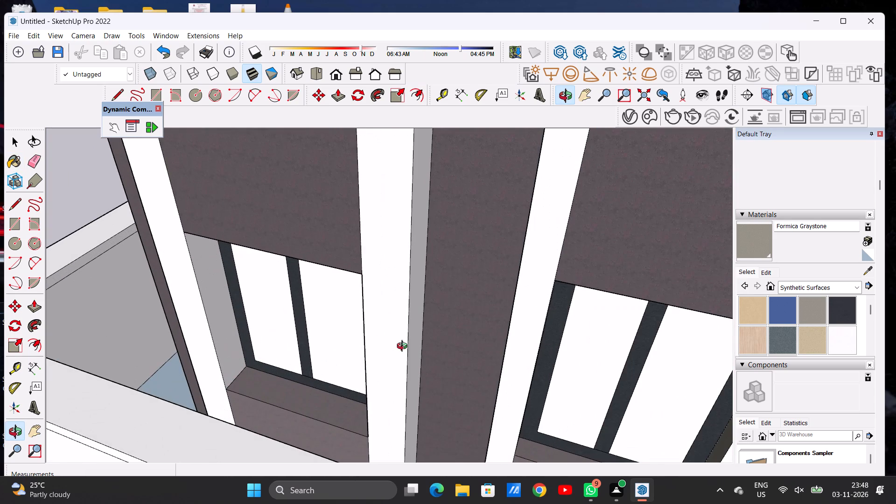
left_click(747, 246)
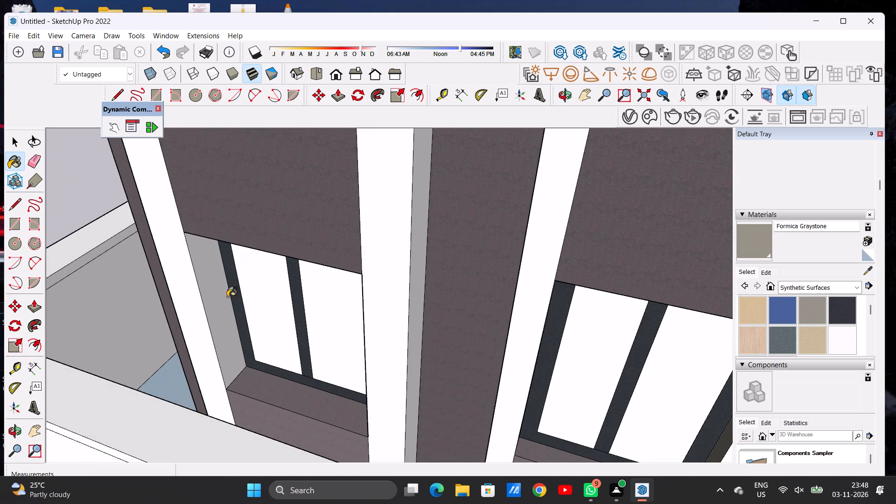
left_click(218, 296)
key("space")
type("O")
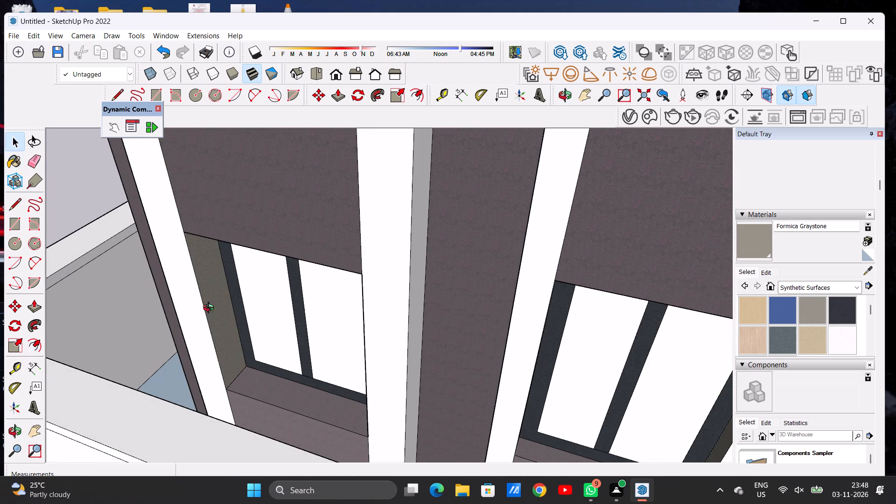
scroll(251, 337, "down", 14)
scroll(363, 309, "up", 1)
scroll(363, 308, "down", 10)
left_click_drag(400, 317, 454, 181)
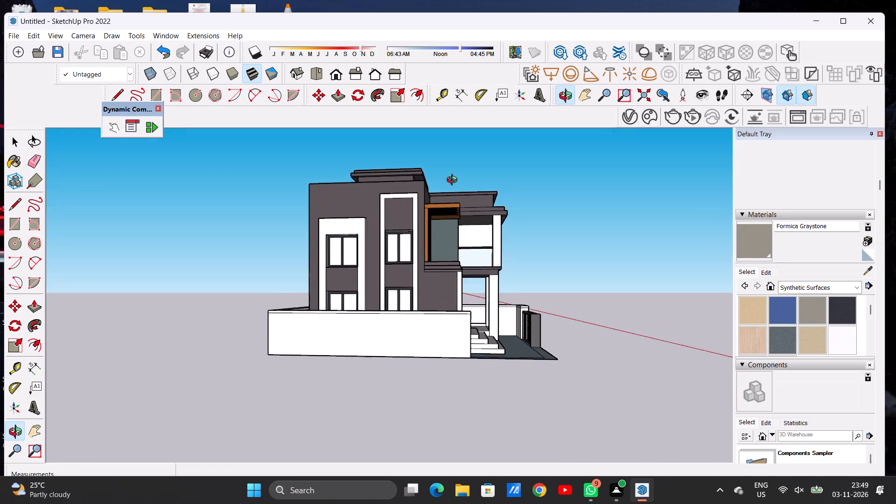
Examine the house's front, side and balcony elevations, entrance and compound for surfaces still without a material.
left_click_drag(454, 181, 448, 252)
left_click_drag(325, 247, 285, 245)
left_click_drag(504, 279, 301, 258)
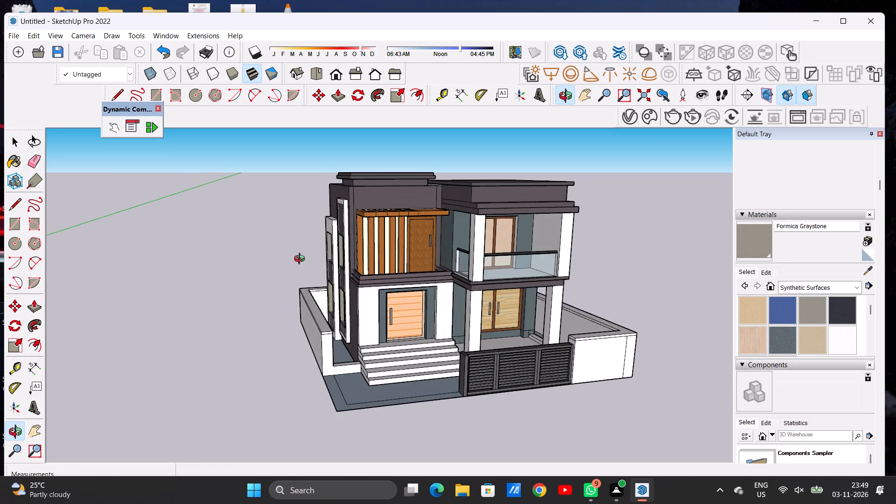
left_click_drag(425, 266, 352, 295)
scroll(475, 309, "down", 8)
left_click_drag(557, 324, 570, 262)
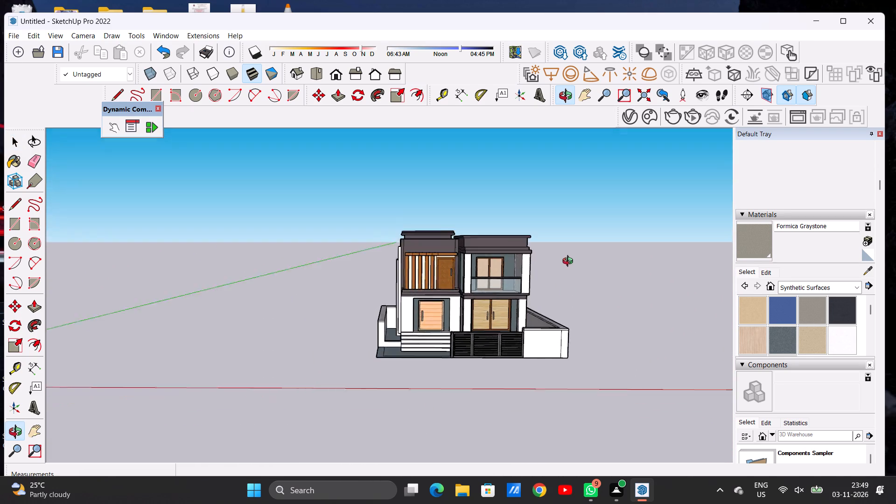
left_click_drag(570, 262, 547, 288)
scroll(498, 360, "up", 7)
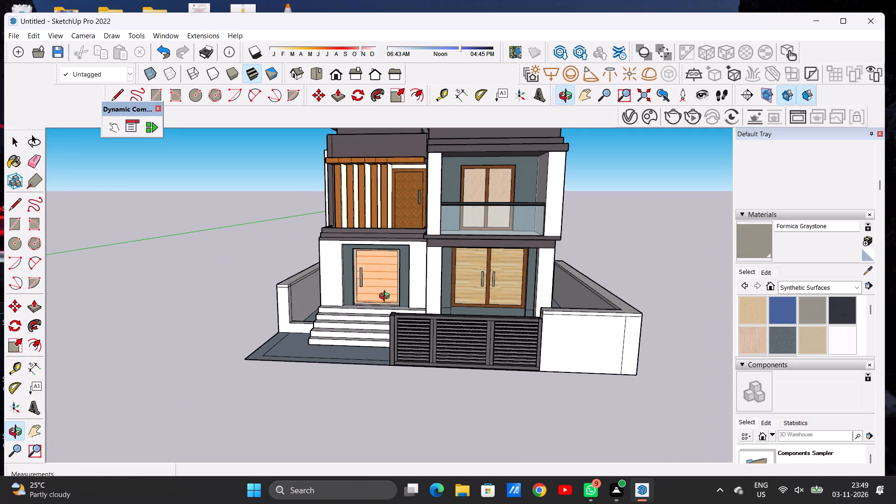
scroll(385, 296, "up", 5)
scroll(367, 293, "down", 6)
scroll(364, 197, "up", 7)
scroll(364, 197, "down", 1)
scroll(447, 206, "up", 3)
scroll(447, 206, "down", 1)
scroll(447, 206, "up", 2)
scroll(379, 216, "up", 1)
scroll(379, 216, "down", 1)
scroll(379, 216, "up", 4)
scroll(404, 236, "down", 16)
scroll(398, 285, "down", 5)
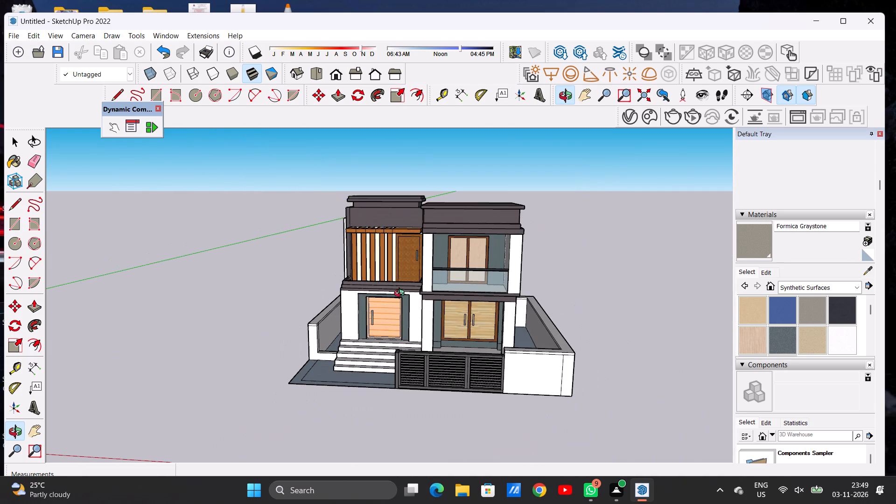
scroll(401, 360, "up", 8)
scroll(401, 360, "down", 1)
left_click_drag(363, 350, 378, 351)
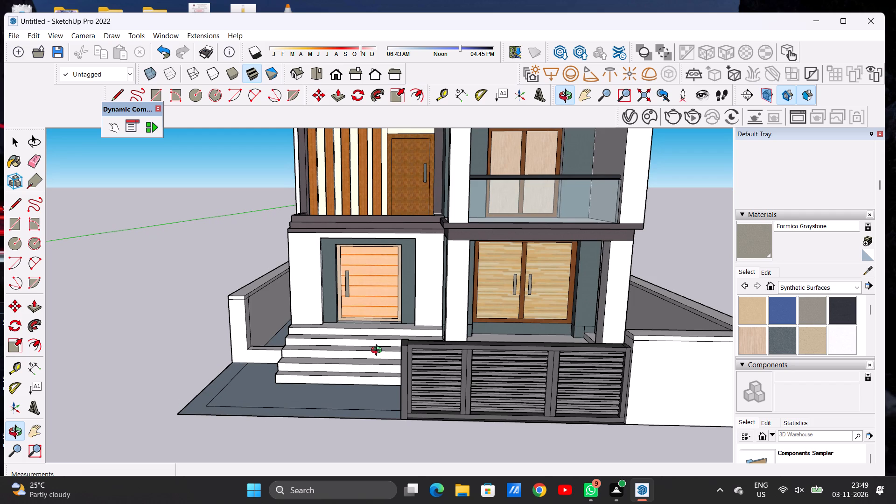
scroll(394, 375, "down", 10)
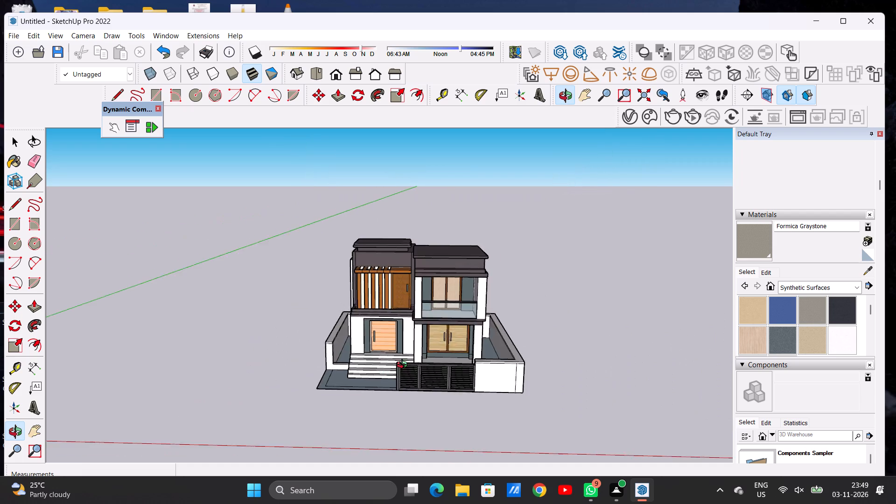
scroll(404, 366, "down", 7)
scroll(399, 359, "up", 14)
left_click_drag(392, 348, 510, 320)
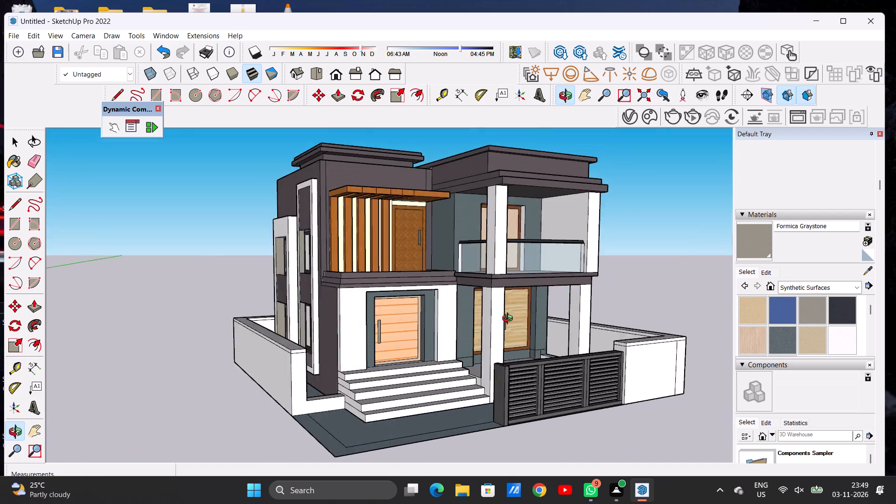
left_click_drag(510, 320, 668, 350)
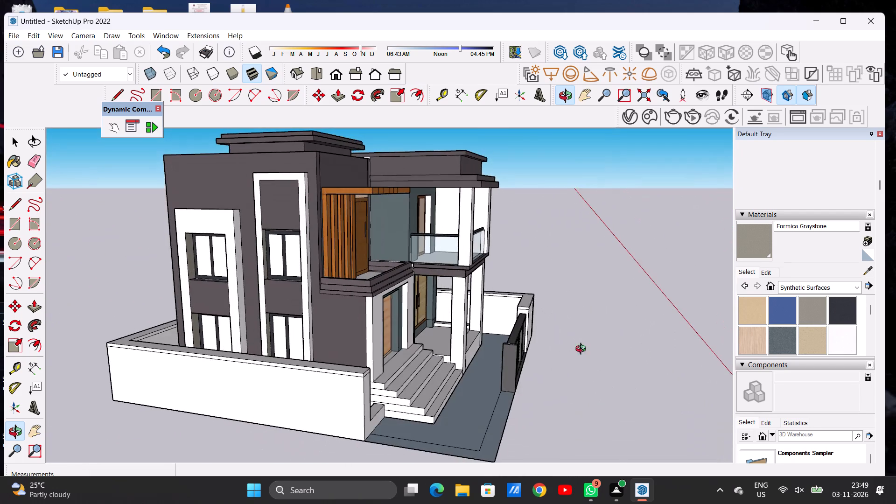
scroll(429, 317, "up", 2)
scroll(428, 317, "down", 1)
scroll(424, 319, "up", 4)
left_click_drag(462, 320, 342, 338)
scroll(403, 329, "down", 7)
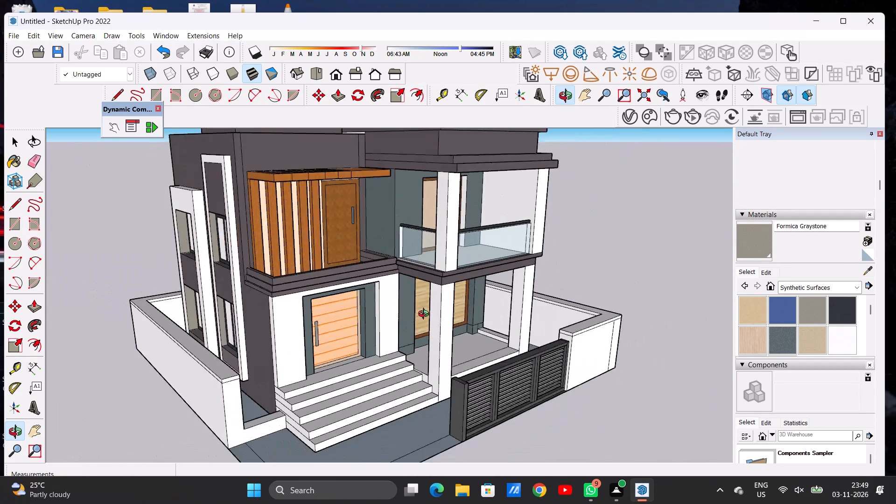
scroll(426, 315, "down", 1)
scroll(427, 315, "up", 1)
scroll(428, 315, "down", 4)
left_click_drag(420, 324, 378, 340)
scroll(346, 287, "up", 1)
scroll(346, 287, "down", 1)
scroll(346, 287, "up", 8)
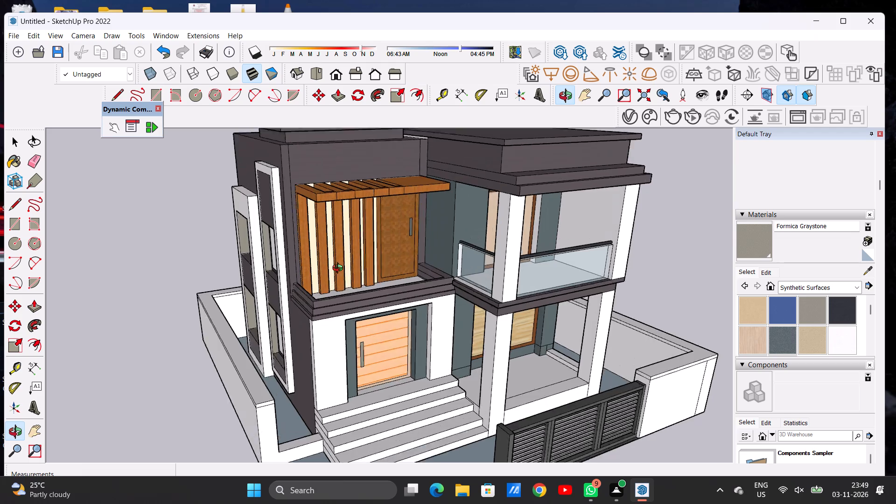
scroll(340, 269, "up", 12)
left_click_drag(405, 256, 309, 294)
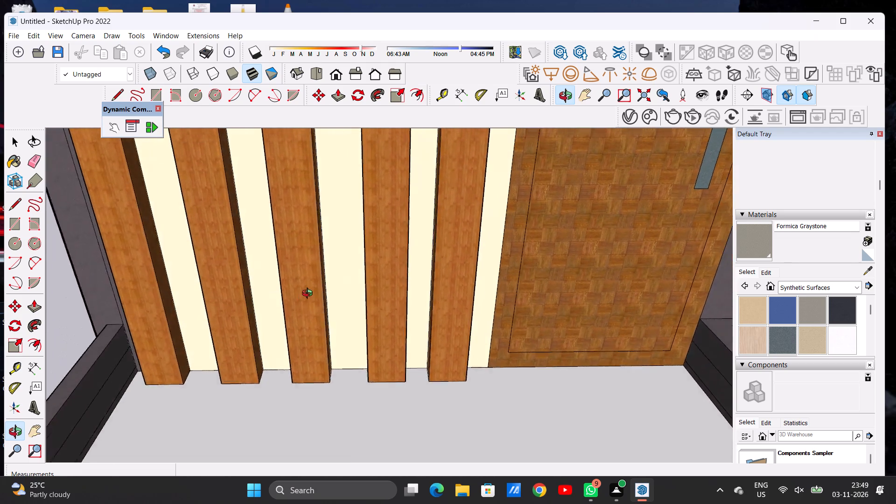
left_click_drag(309, 294, 340, 296)
scroll(342, 310, "down", 20)
scroll(342, 310, "down", 1)
scroll(305, 277, "down", 4)
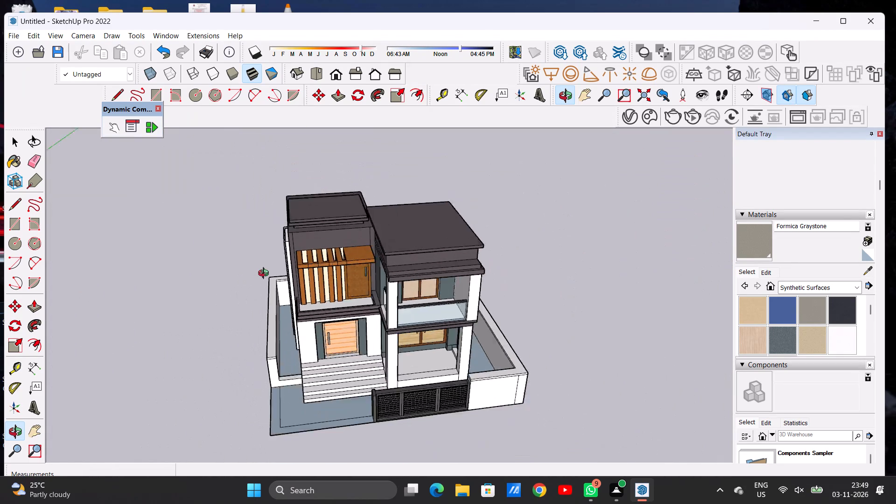
scroll(266, 274, "down", 3)
scroll(317, 349, "up", 5)
scroll(316, 350, "down", 1)
scroll(316, 350, "up", 8)
left_click_drag(321, 338, 299, 266)
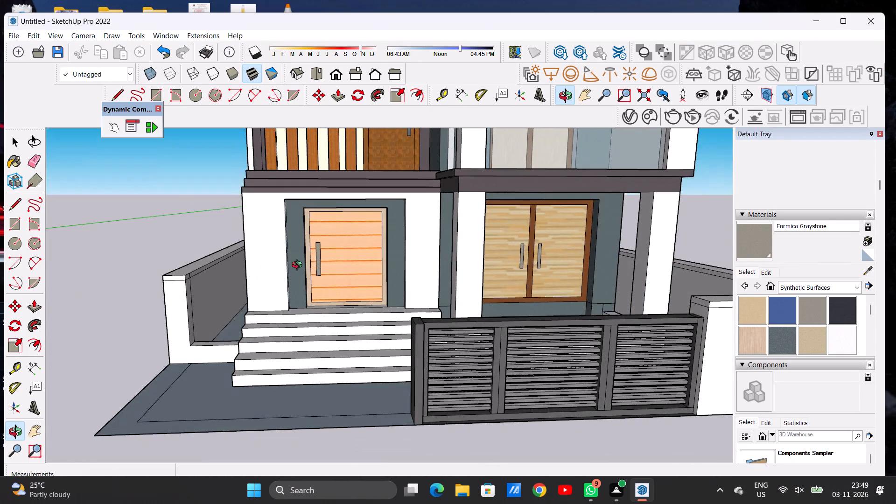
left_click_drag(299, 266, 298, 281)
scroll(280, 281, "down", 2)
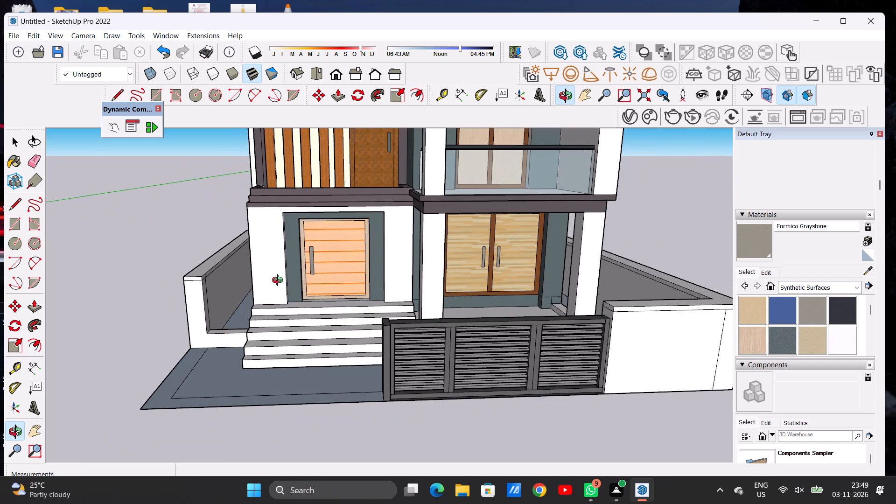
left_click_drag(496, 266, 220, 267)
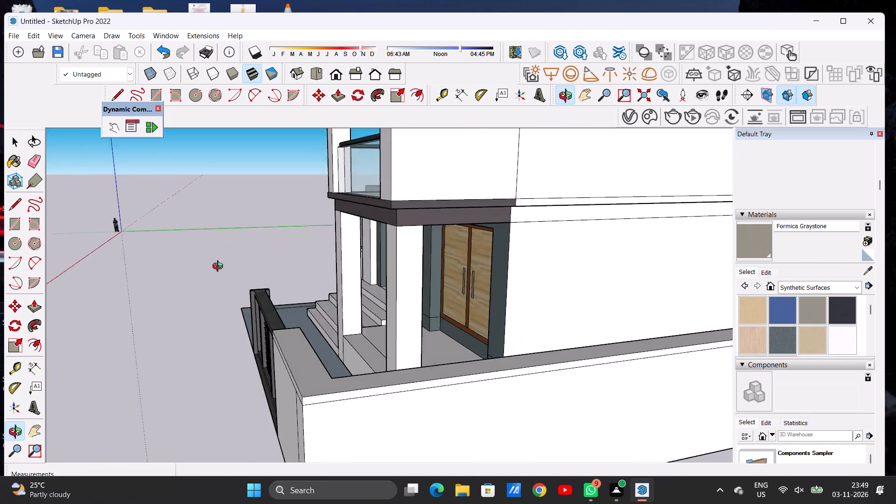
left_click_drag(220, 267, 440, 264)
scroll(388, 288, "down", 6)
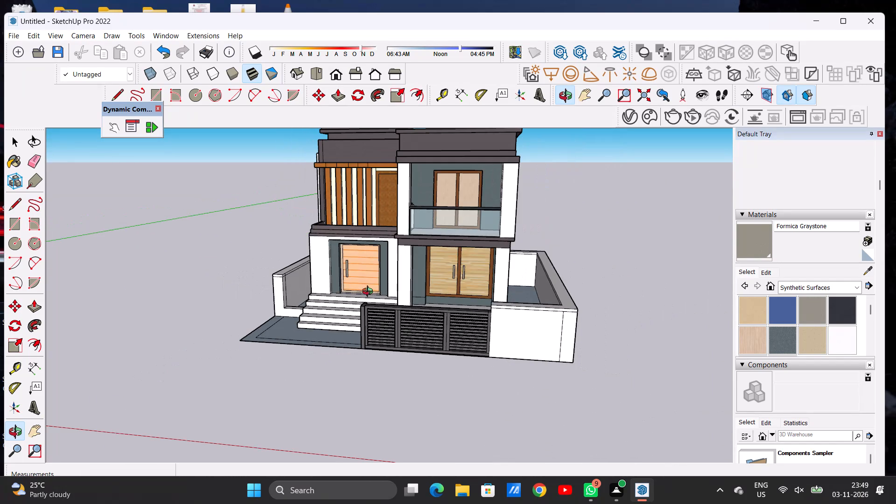
scroll(428, 307, "down", 2)
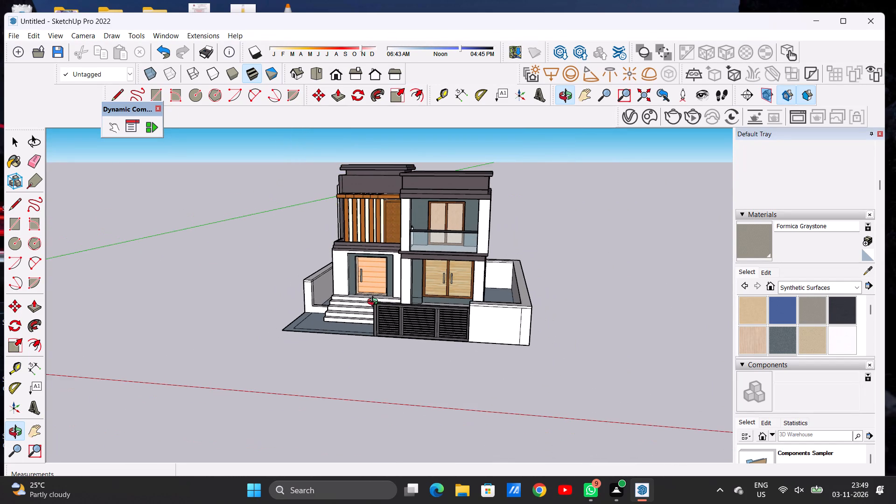
Apply Carrera Marble from the Stone collection to the treads, risers and outer ends of the top two entrance steps.
scroll(375, 303, "up", 12)
left_click_drag(299, 316, 496, 362)
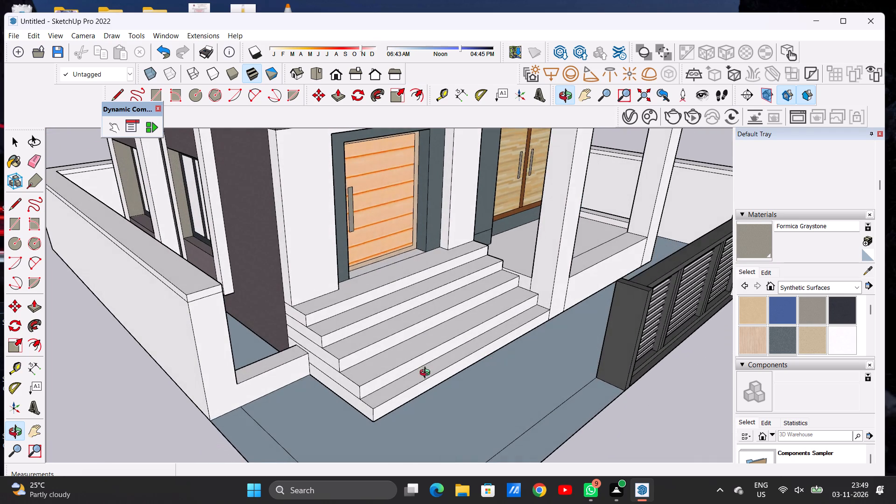
scroll(380, 377, "up", 3)
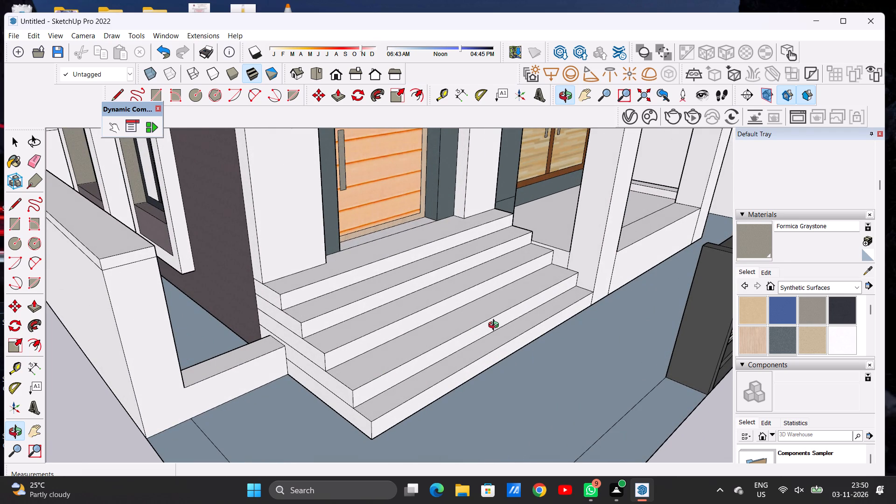
left_click(786, 282)
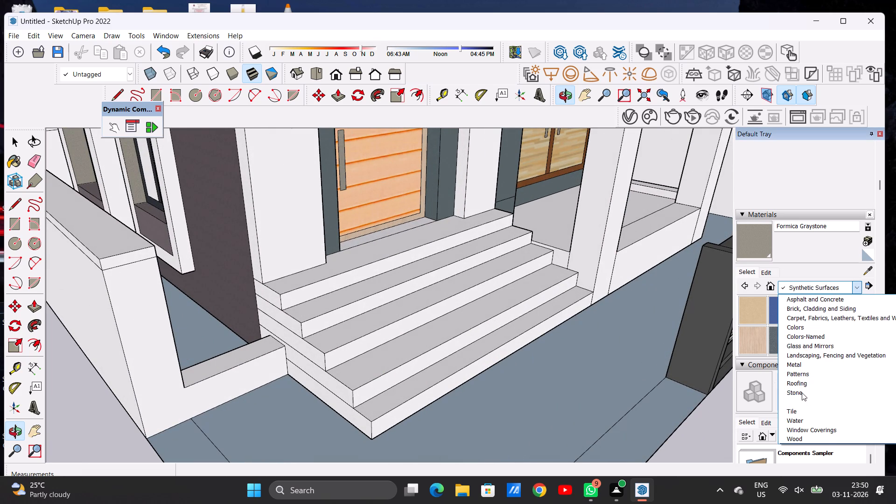
left_click(802, 392)
left_click(755, 312)
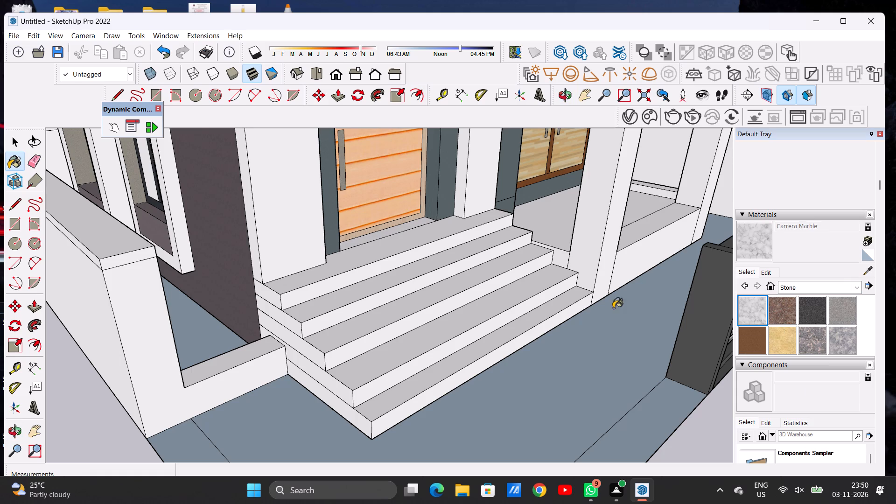
scroll(411, 303, "up", 4)
scroll(231, 286, "up", 2)
scroll(222, 288, "down", 1)
left_click(215, 281)
left_click(209, 297)
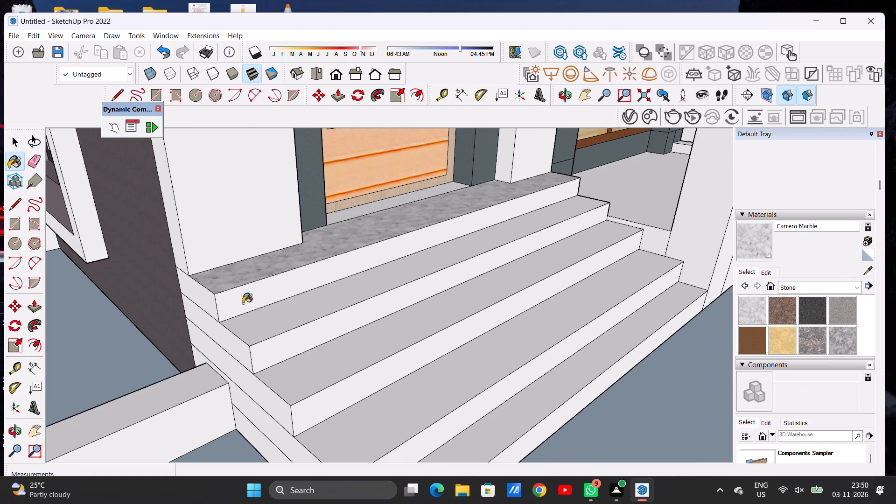
left_click(243, 303)
left_click(247, 324)
left_click(238, 349)
left_click(259, 352)
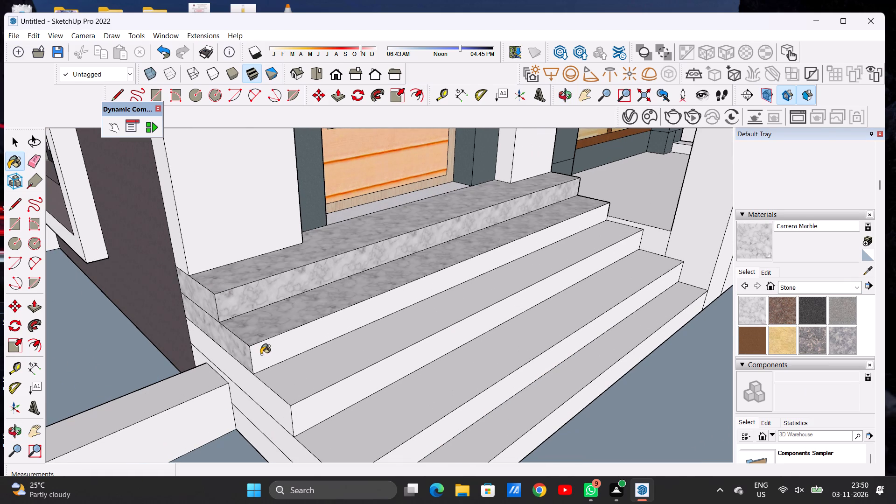
Apply Carrera Marble to the treads, risers and outer ends of the lower three entrance steps.
left_click(282, 374)
scroll(294, 308, "down", 6)
scroll(293, 366, "up", 10)
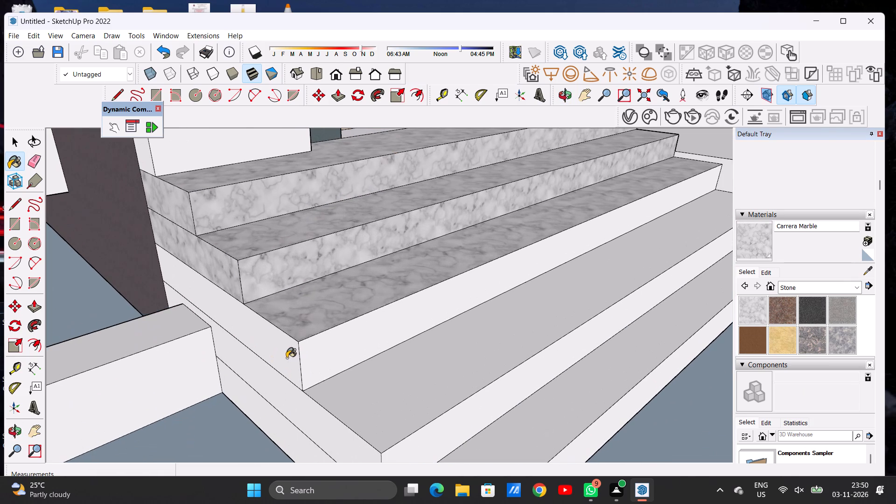
left_click(287, 358)
left_click(315, 356)
left_click(327, 381)
left_click(307, 405)
scroll(315, 318, "down", 8)
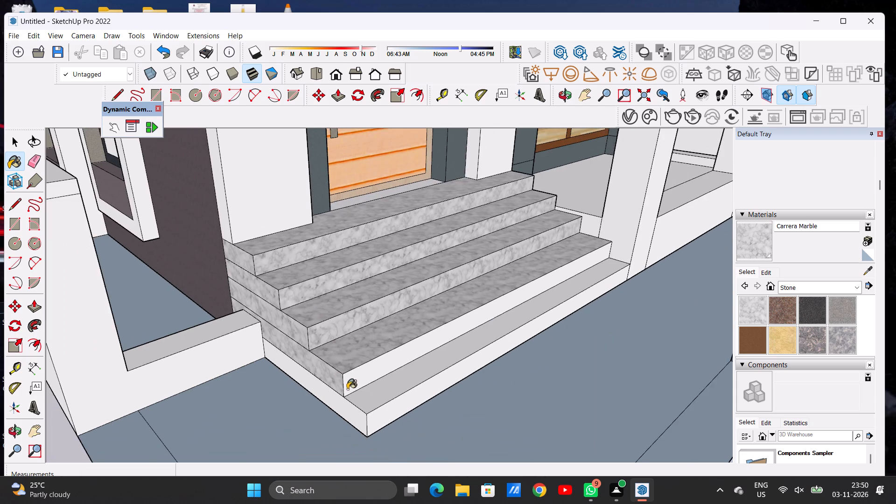
scroll(351, 396, "up", 9)
left_click(347, 357)
left_click(355, 385)
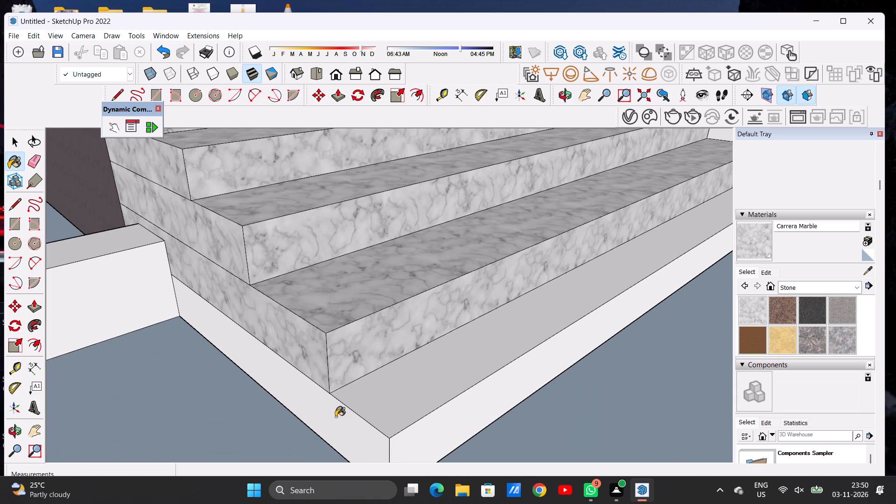
left_click(336, 417)
left_click(413, 438)
Apply Carrera Marble to the three white end faces of the upper entrance steps beside the porch floor.
scroll(387, 390, "down", 9)
scroll(385, 373, "up", 1)
scroll(385, 373, "down", 3)
scroll(386, 370, "up", 1)
scroll(386, 370, "down", 4)
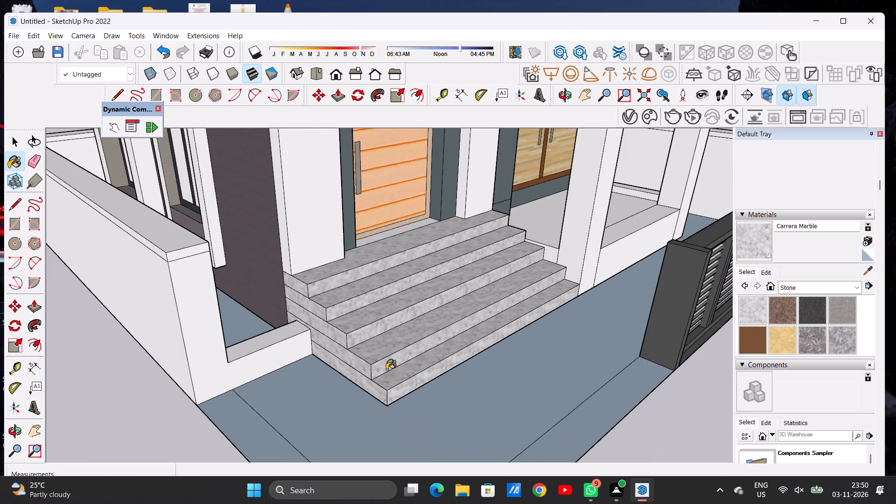
scroll(386, 370, "down", 2)
scroll(398, 308, "up", 3)
scroll(398, 308, "down", 1)
scroll(398, 308, "up", 3)
scroll(339, 343, "down", 5)
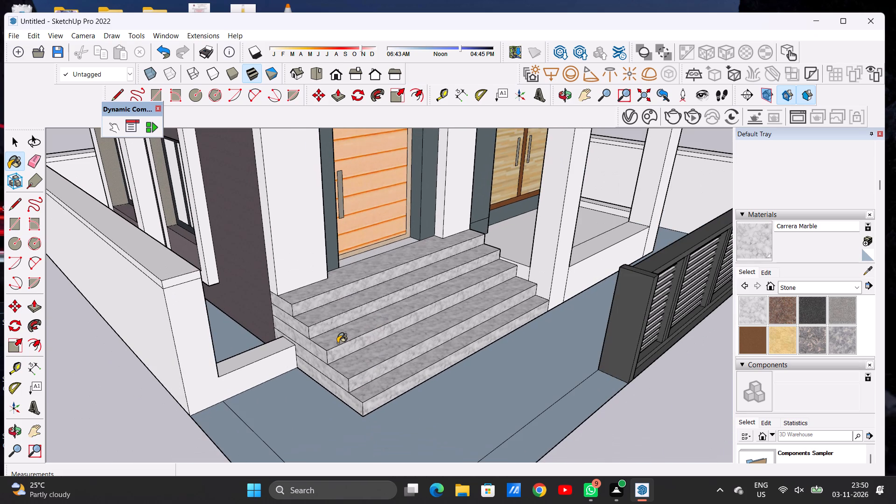
key("o")
left_click_drag(504, 330, 322, 309)
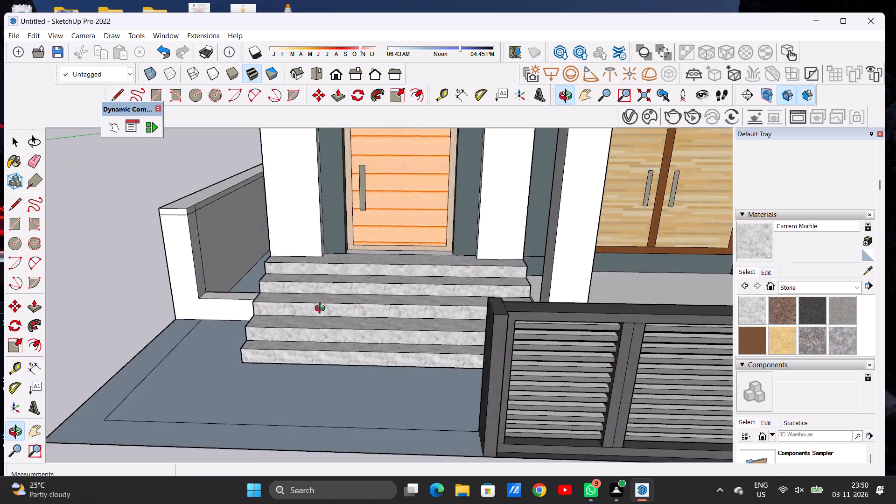
left_click_drag(322, 309, 142, 331)
scroll(360, 309, "down", 7)
scroll(407, 343, "up", 17)
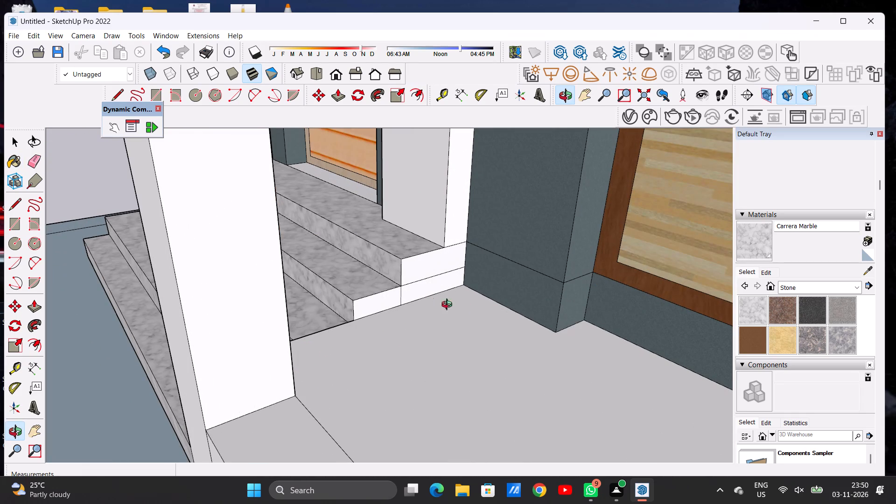
left_click(749, 310)
scroll(384, 303, "up", 6)
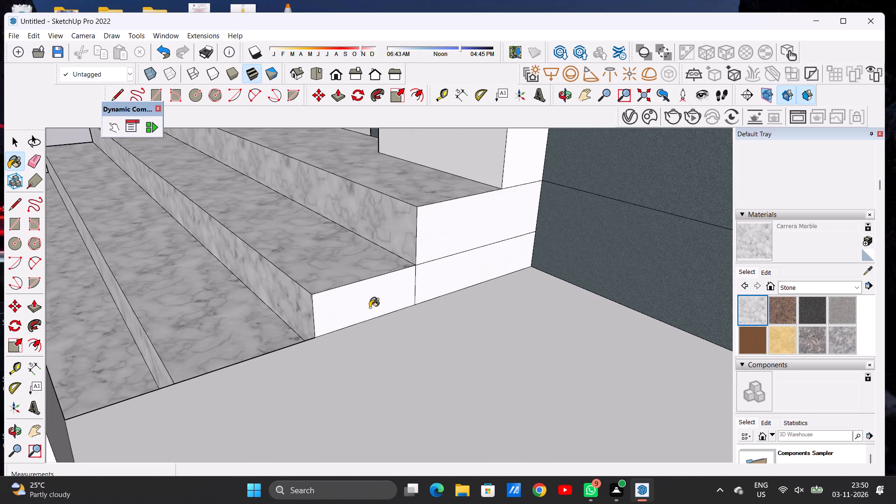
left_click(365, 305)
left_click(476, 278)
left_click(470, 233)
Examine the entrance steps from the porch and compound sides for unpainted faces.
scroll(471, 231, "down", 4)
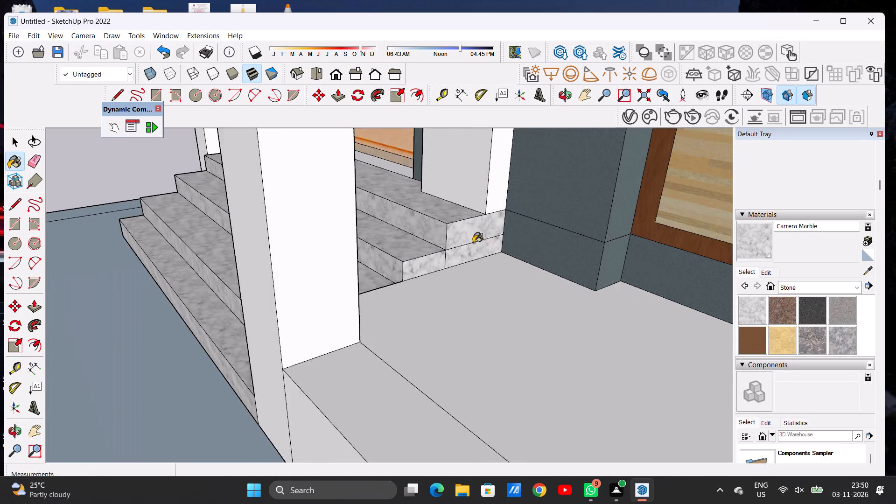
scroll(473, 243, "down", 7)
scroll(477, 256, "up", 1)
scroll(477, 256, "down", 4)
scroll(477, 256, "up", 2)
scroll(470, 275, "down", 3)
key("space")
key("o")
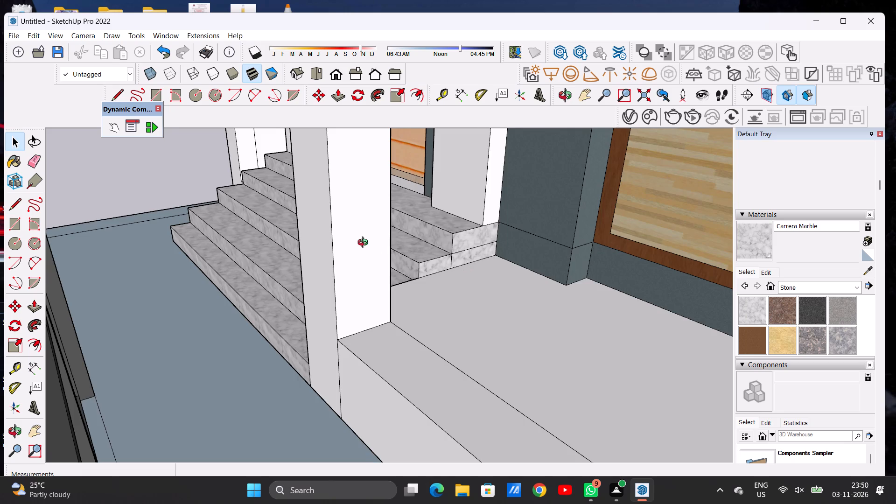
left_click_drag(357, 244, 564, 221)
scroll(518, 248, "down", 5)
scroll(517, 252, "up", 1)
scroll(517, 252, "down", 3)
left_click_drag(201, 270, 372, 309)
scroll(388, 276, "down", 7)
scroll(388, 276, "up", 2)
scroll(388, 276, "down", 2)
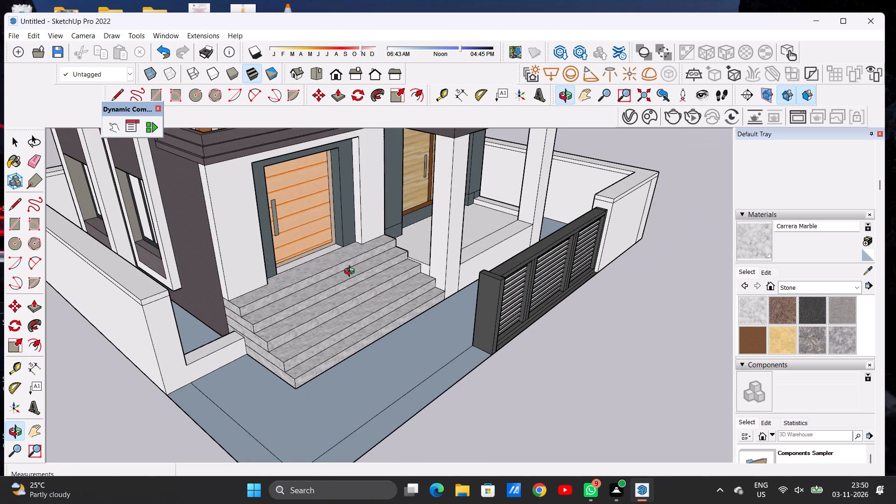
scroll(346, 281, "down", 1)
scroll(346, 283, "up", 1)
scroll(345, 285, "down", 7)
scroll(303, 304, "up", 14)
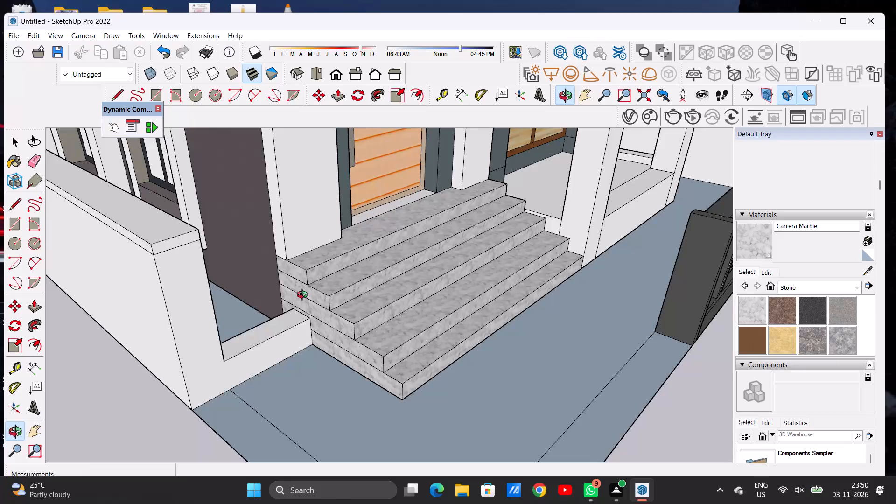
Examine the house from the entrance, gate and side-wall directions for exterior surfaces that still need a finish.
scroll(315, 311, "down", 10)
scroll(399, 304, "down", 7)
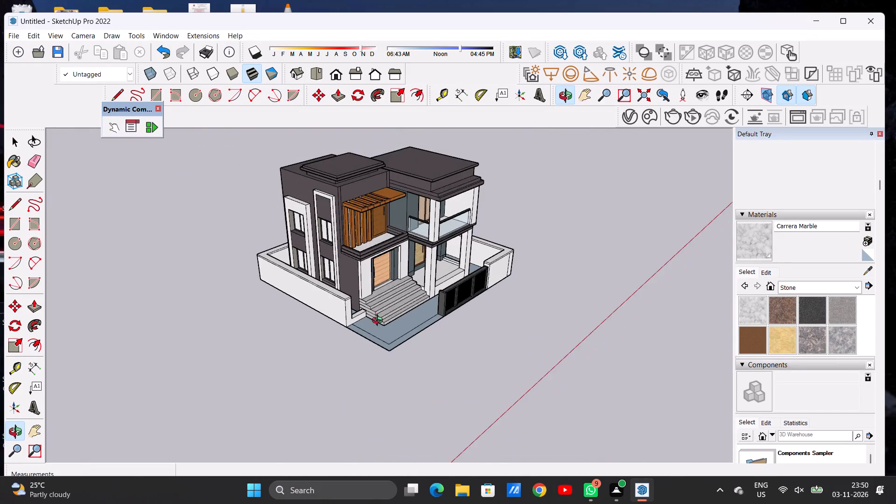
scroll(379, 323, "up", 9)
left_click_drag(395, 298, 249, 312)
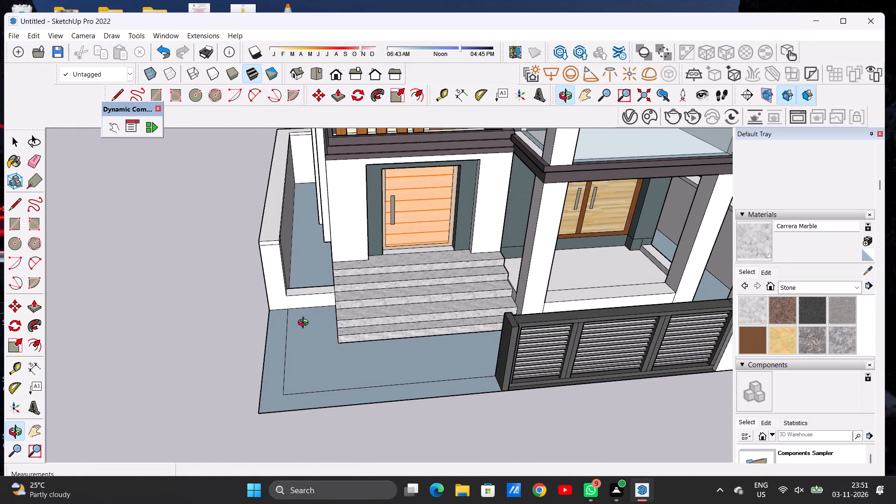
scroll(305, 324, "down", 6)
scroll(303, 288, "up", 1)
scroll(303, 288, "down", 1)
scroll(303, 288, "up", 2)
left_click_drag(301, 283, 462, 249)
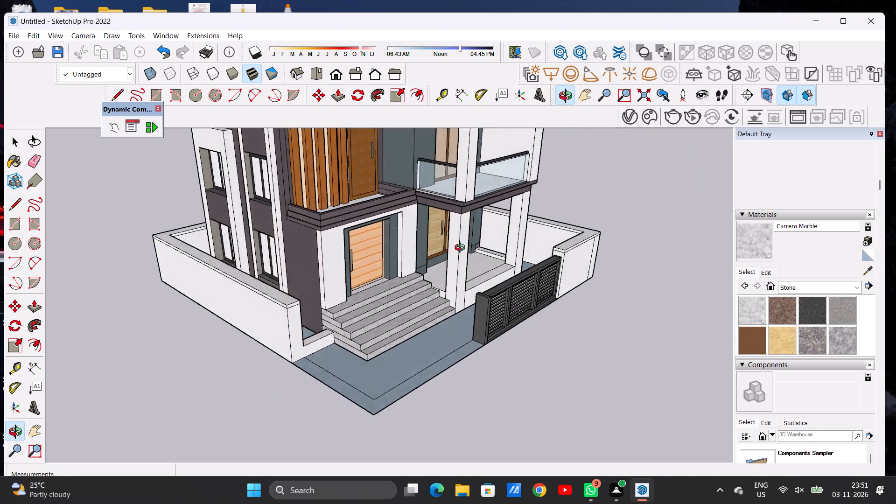
left_click_drag(462, 249, 522, 234)
scroll(372, 266, "down", 2)
scroll(373, 266, "up", 1)
scroll(374, 266, "down", 3)
left_click_drag(316, 238, 386, 241)
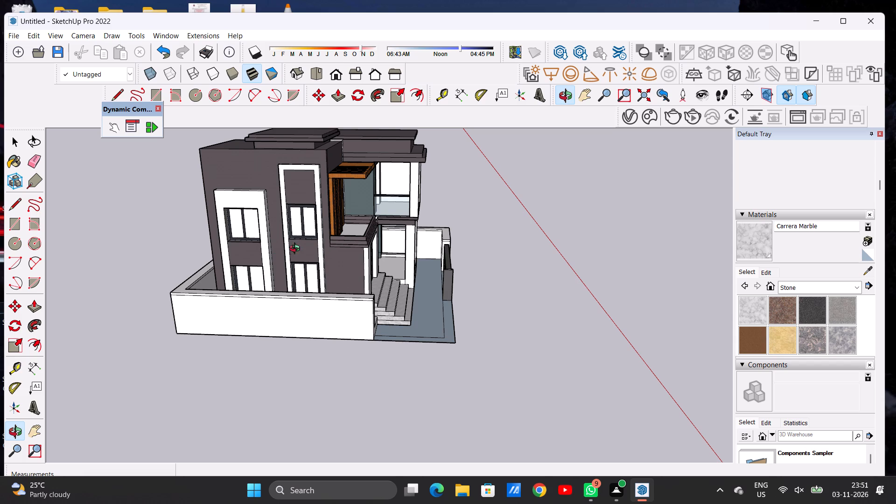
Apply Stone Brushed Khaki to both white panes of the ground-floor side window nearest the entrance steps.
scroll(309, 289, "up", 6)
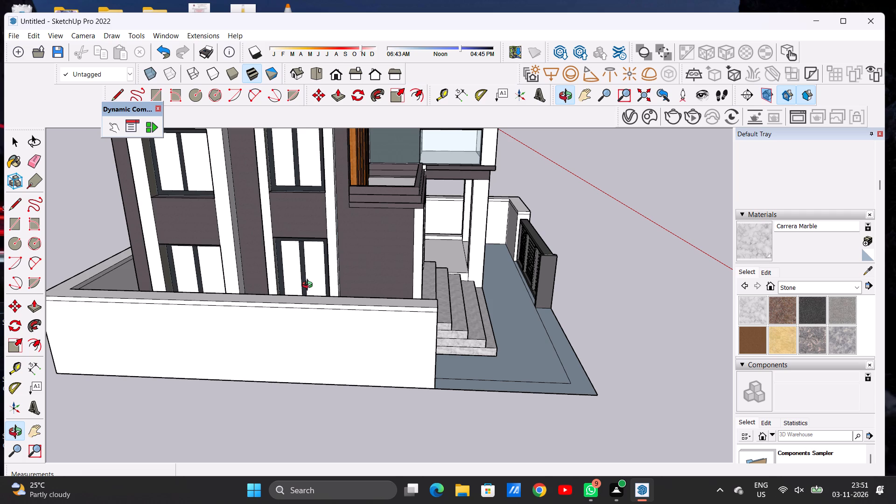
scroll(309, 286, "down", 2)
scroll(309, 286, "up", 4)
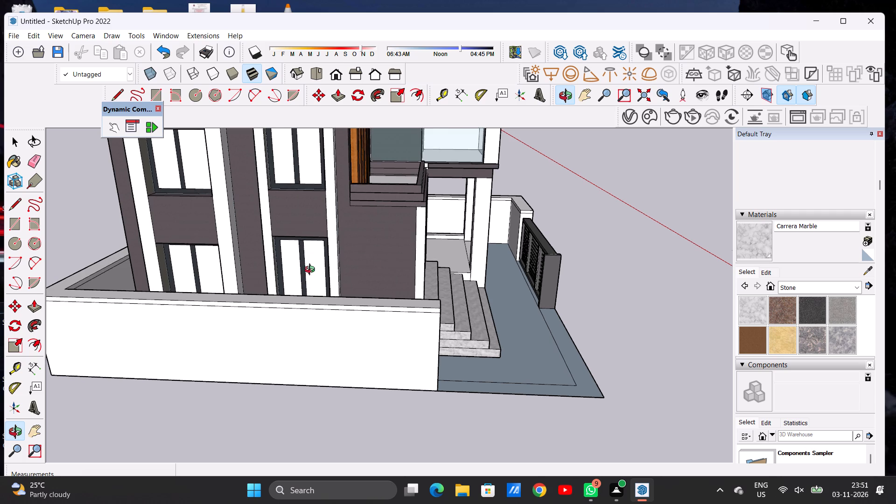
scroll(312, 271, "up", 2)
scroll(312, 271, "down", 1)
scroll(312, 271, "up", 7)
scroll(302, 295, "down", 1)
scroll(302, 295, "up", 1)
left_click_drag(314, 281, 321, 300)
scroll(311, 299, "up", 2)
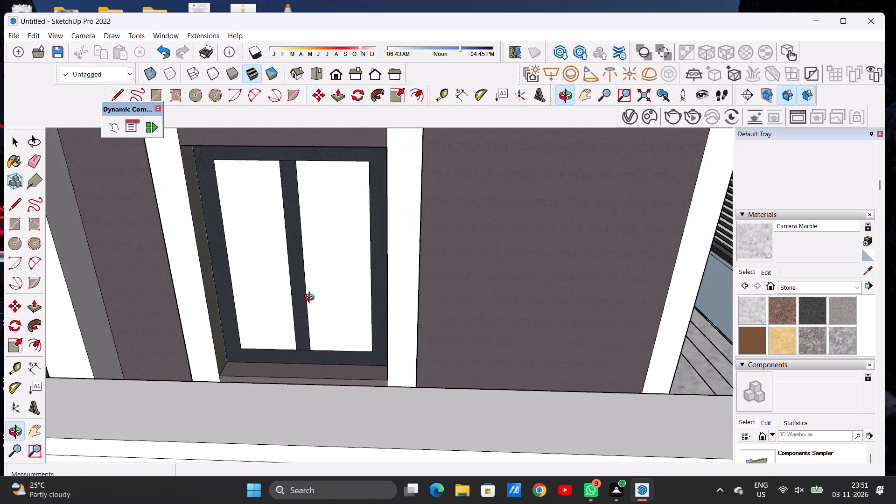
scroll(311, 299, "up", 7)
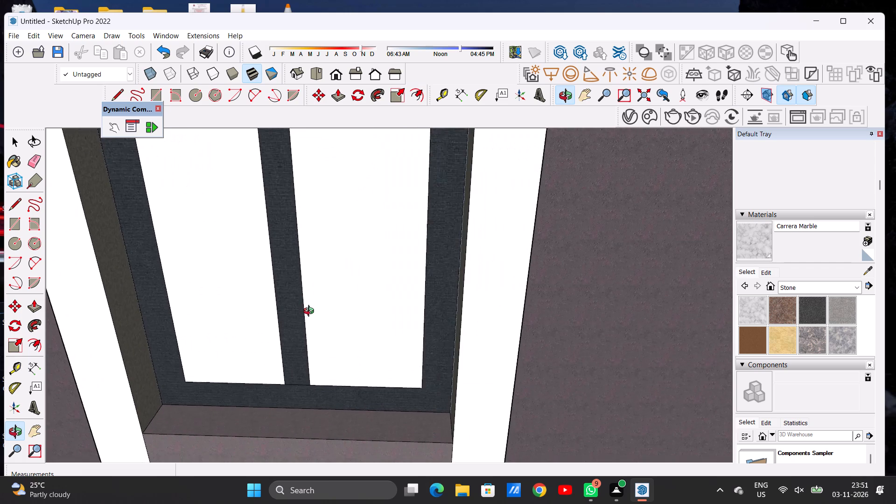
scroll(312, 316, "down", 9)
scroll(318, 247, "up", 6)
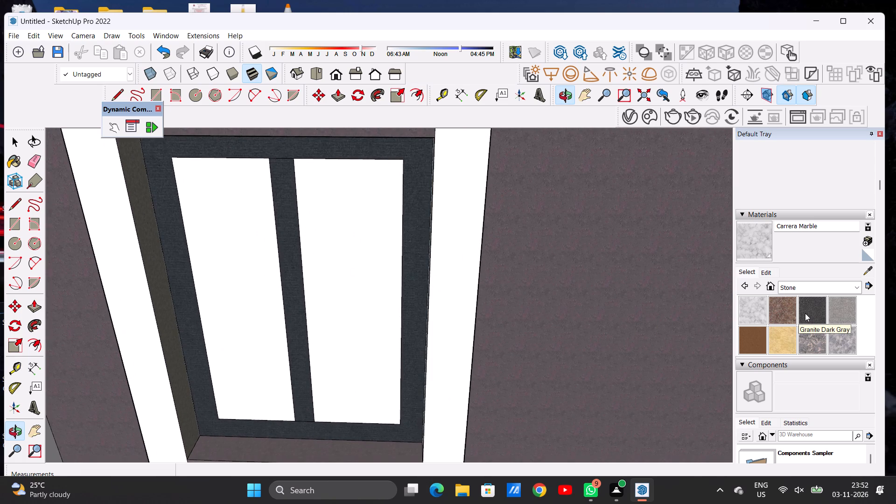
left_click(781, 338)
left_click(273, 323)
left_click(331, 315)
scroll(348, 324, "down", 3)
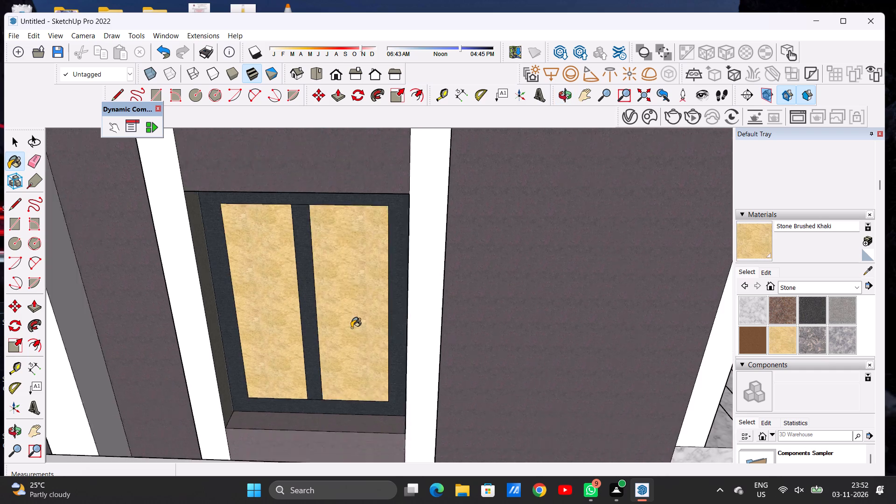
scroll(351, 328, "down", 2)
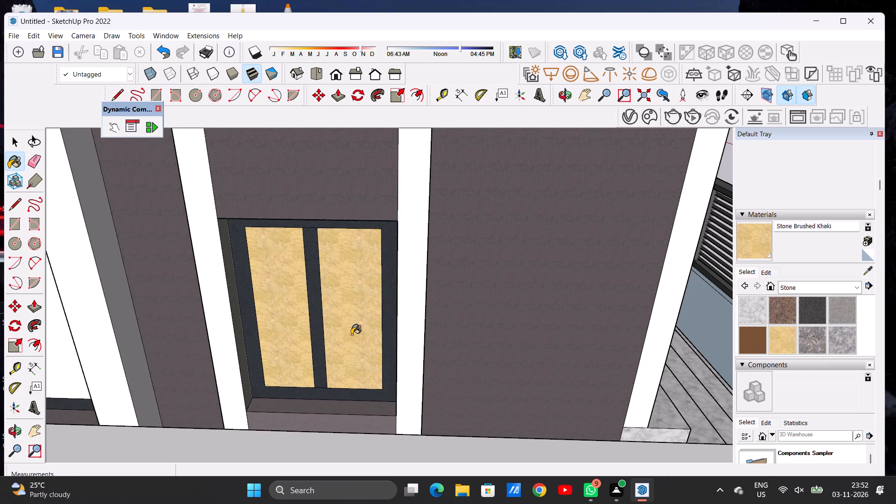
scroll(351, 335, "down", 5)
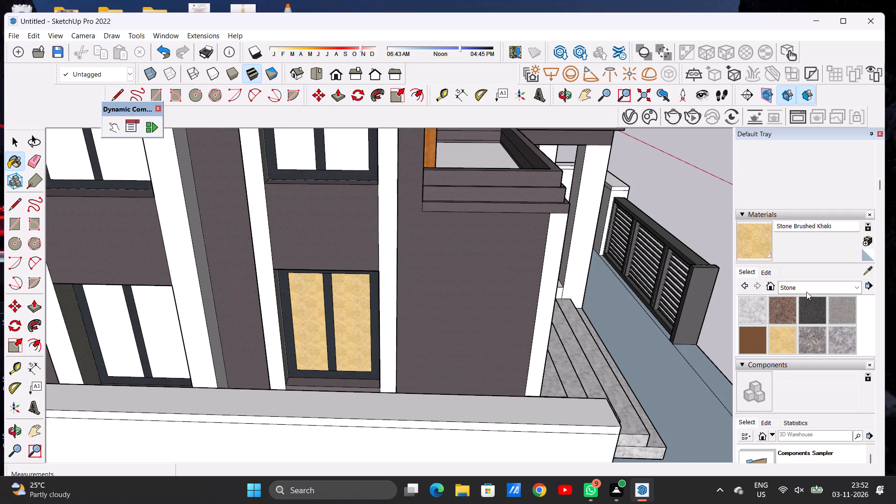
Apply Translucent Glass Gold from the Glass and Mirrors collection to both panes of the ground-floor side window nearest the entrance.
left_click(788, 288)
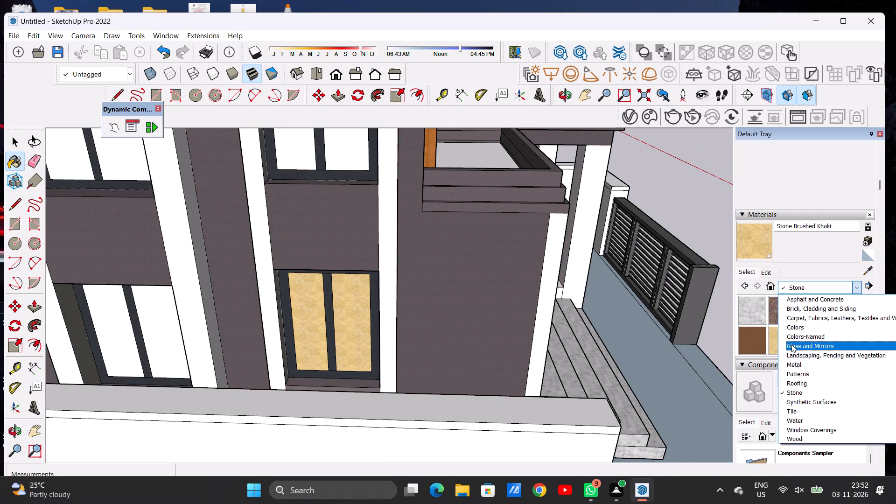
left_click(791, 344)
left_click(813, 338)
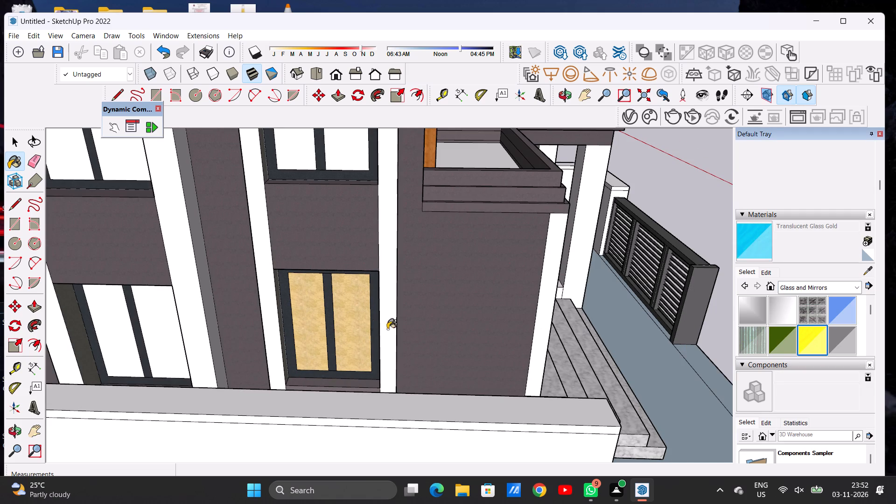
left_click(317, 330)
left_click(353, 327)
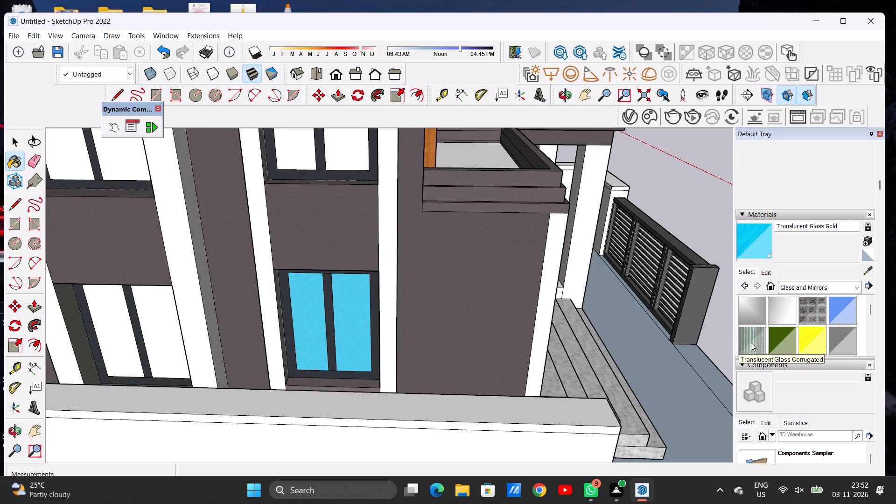
Apply Translucent Glass Gray from the Glass and Mirrors collection to both panes of the ground-floor side window nearest the entrance.
scroll(751, 343, "down", 1)
left_click(763, 313)
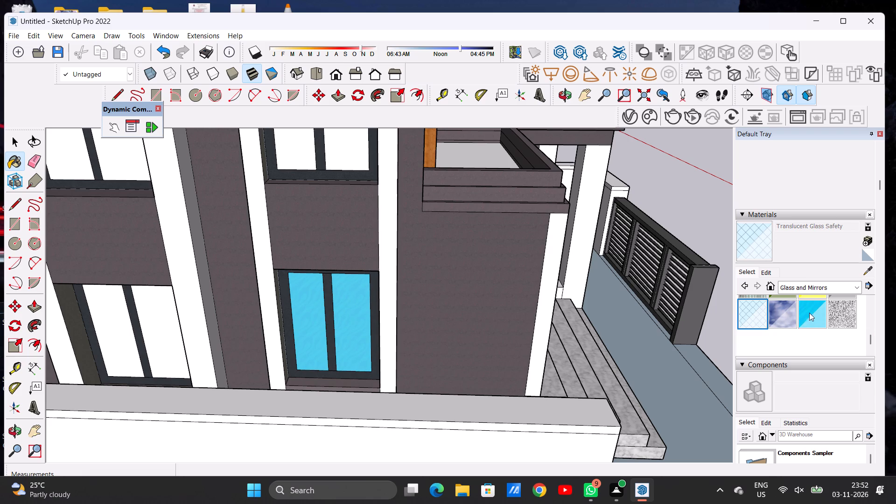
scroll(807, 317, "up", 1)
left_click(844, 333)
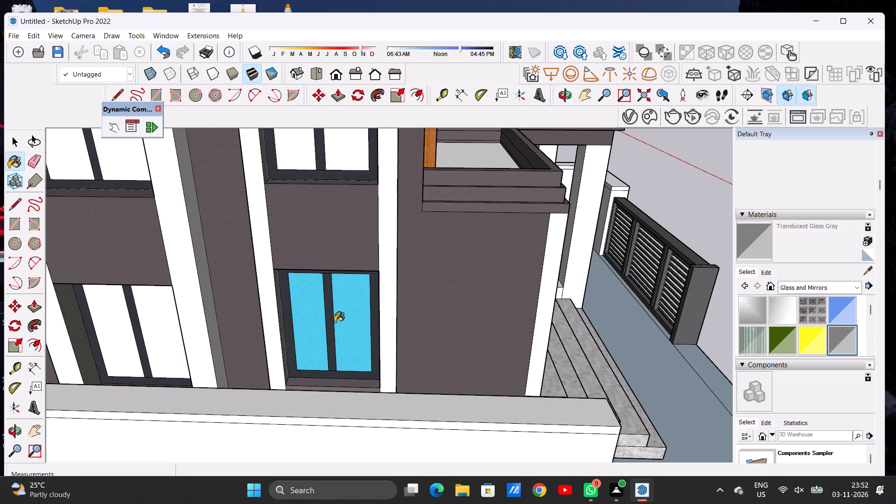
left_click(308, 323)
left_click(340, 324)
Apply Translucent Glass Gray to the white panes of both upper-floor windows on the side wall.
scroll(358, 352, "down", 6)
scroll(335, 230, "up", 7)
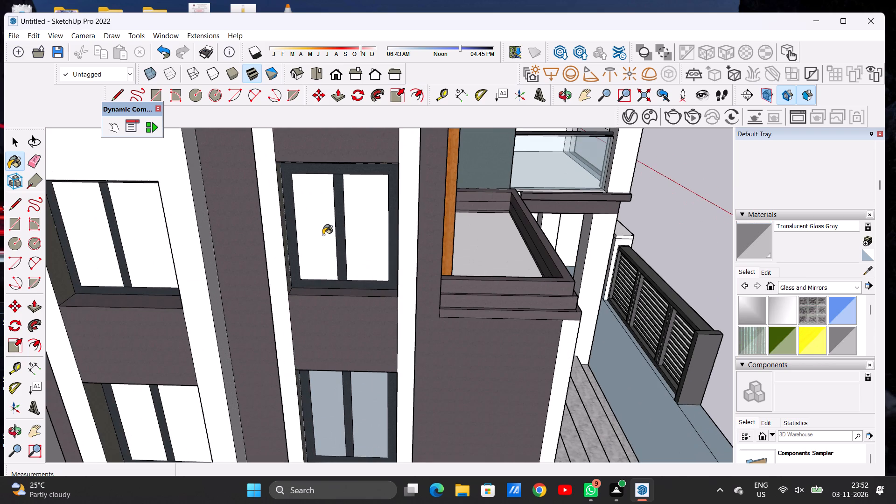
left_click(323, 235)
left_click(363, 231)
scroll(370, 243, "down", 5)
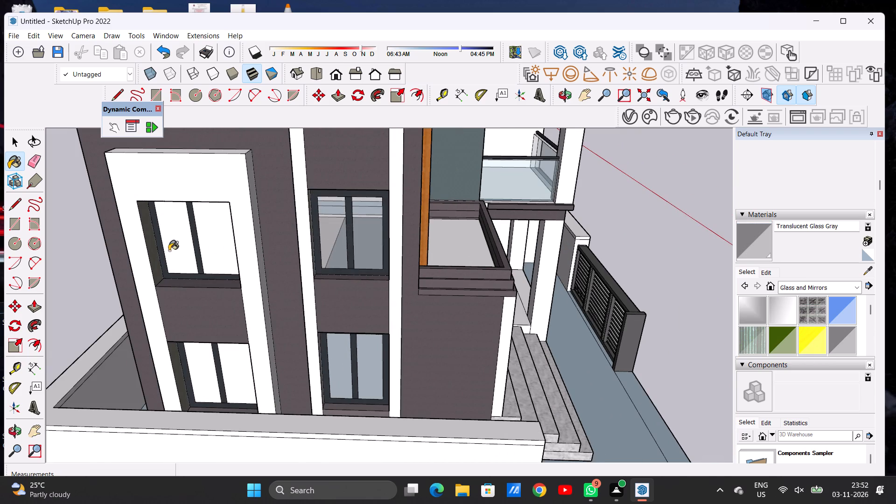
scroll(167, 249, "up", 5)
left_click(173, 246)
left_click(240, 245)
Apply Translucent Glass Gray to both panes of the remaining ground-floor side window, farther from the entrance.
scroll(308, 232, "down", 16)
scroll(285, 295, "up", 7)
scroll(286, 309, "down", 1)
scroll(287, 324, "up", 16)
left_click(263, 311)
left_click(345, 295)
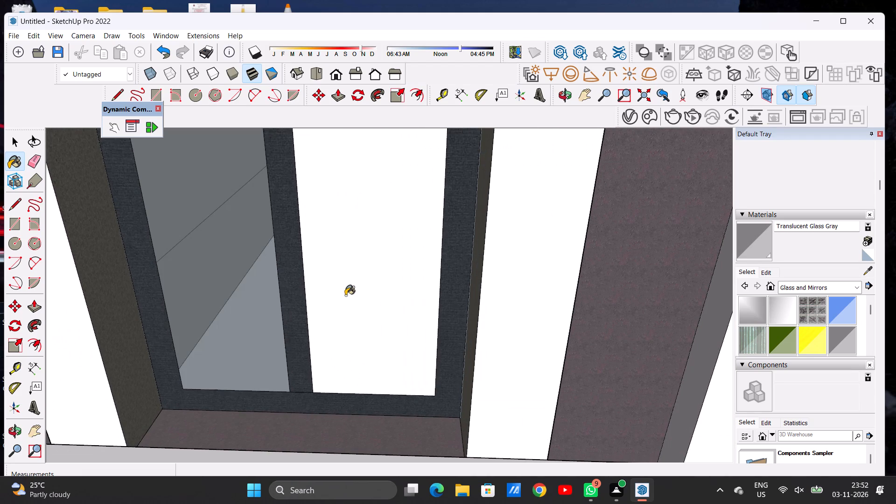
key("space")
Examine the front facade, balconies, porch and roof from several angles for surfaces still without a finish.
type("O")
scroll(340, 292, "down", 4)
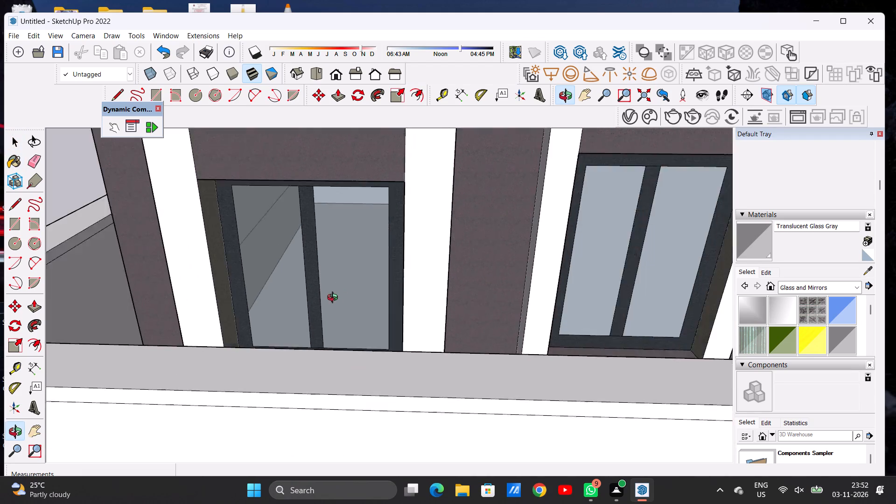
scroll(335, 299, "down", 8)
scroll(328, 288, "up", 1)
scroll(328, 288, "down", 4)
left_click_drag(492, 275, 210, 280)
scroll(337, 284, "down", 7)
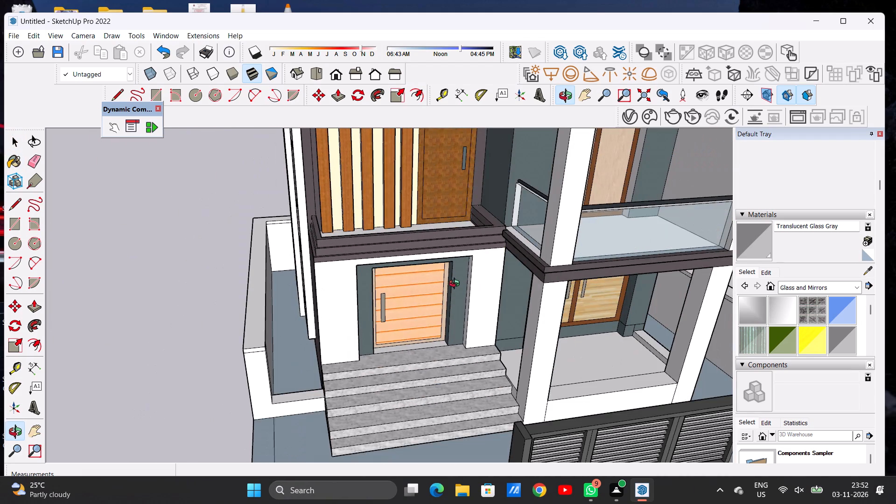
left_click_drag(448, 305, 366, 261)
scroll(401, 296, "down", 13)
left_click_drag(471, 312, 499, 260)
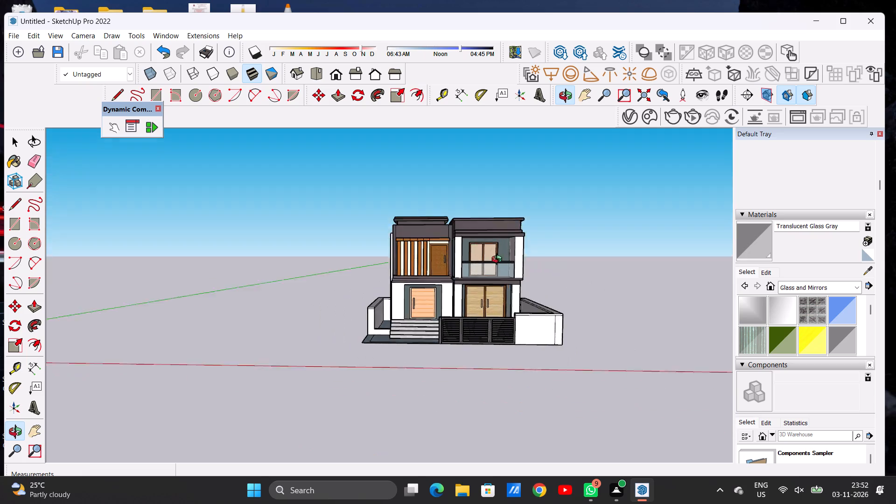
left_click_drag(499, 260, 451, 366)
scroll(523, 273, "up", 7)
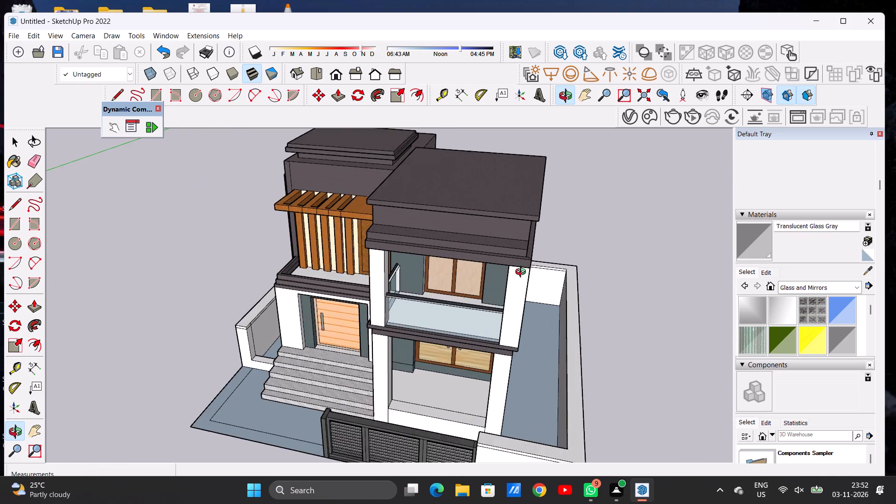
scroll(523, 273, "up", 9)
left_click_drag(422, 372, 503, 273)
scroll(472, 329, "down", 9)
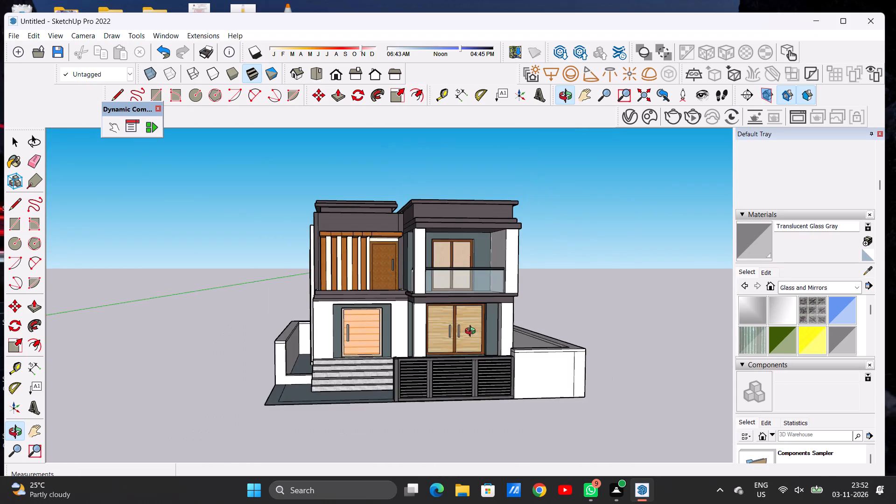
left_click_drag(370, 340, 404, 407)
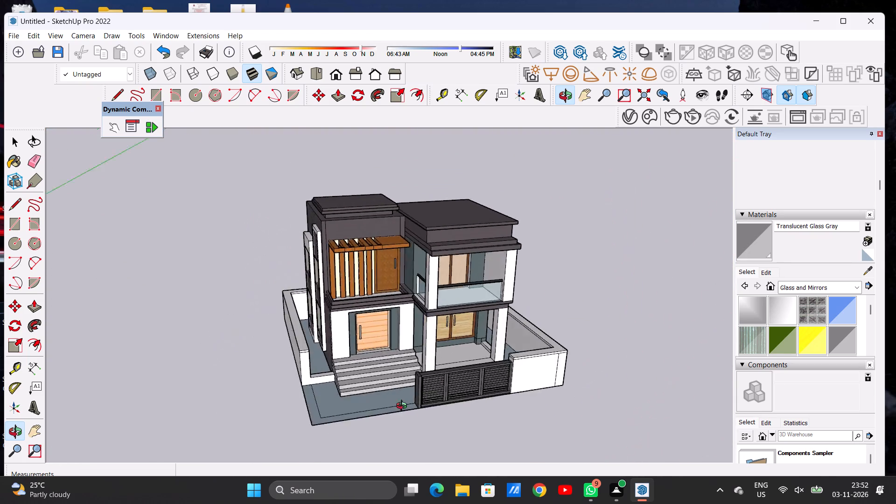
left_click_drag(404, 407, 420, 398)
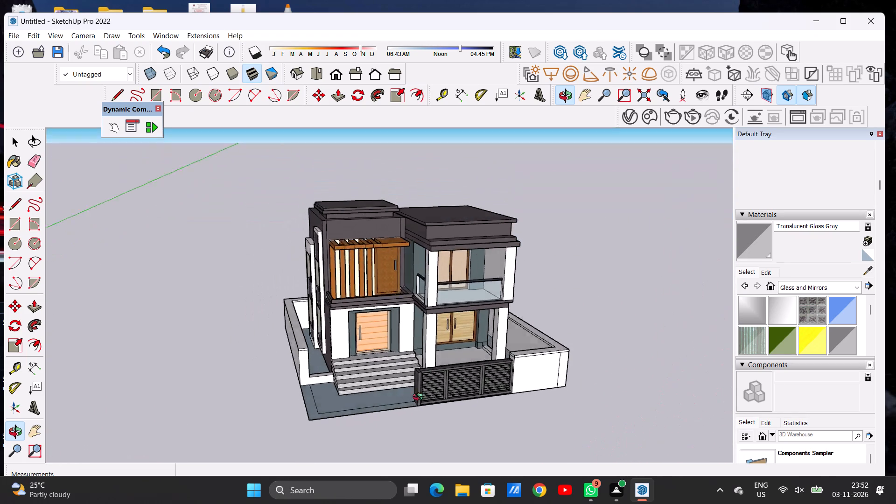
left_click_drag(420, 398, 494, 409)
Apply Leather Blue from the Carpet, Fabrics, Leathers collection to the white balcony floor above the entrance, beside the wooden slats.
scroll(370, 304, "up", 5)
scroll(370, 304, "down", 1)
scroll(370, 304, "up", 8)
left_click_drag(343, 300, 401, 362)
scroll(361, 325, "up", 7)
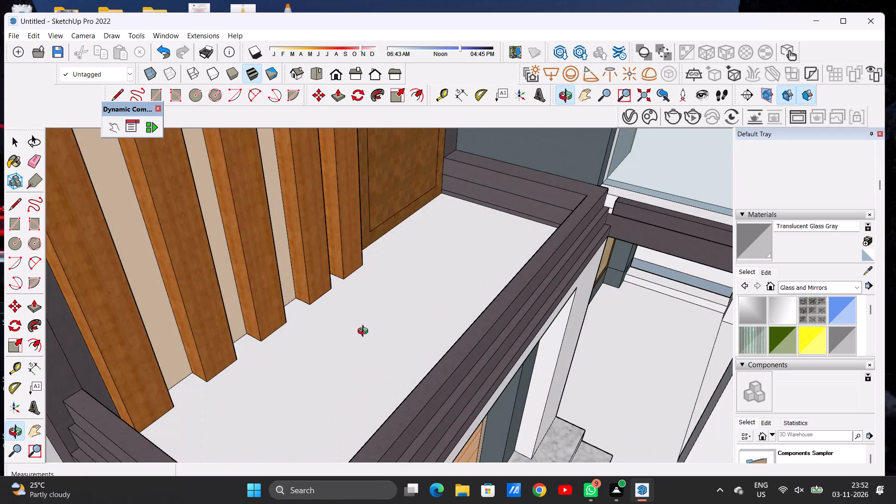
scroll(373, 344, "down", 13)
left_click_drag(371, 327, 329, 334)
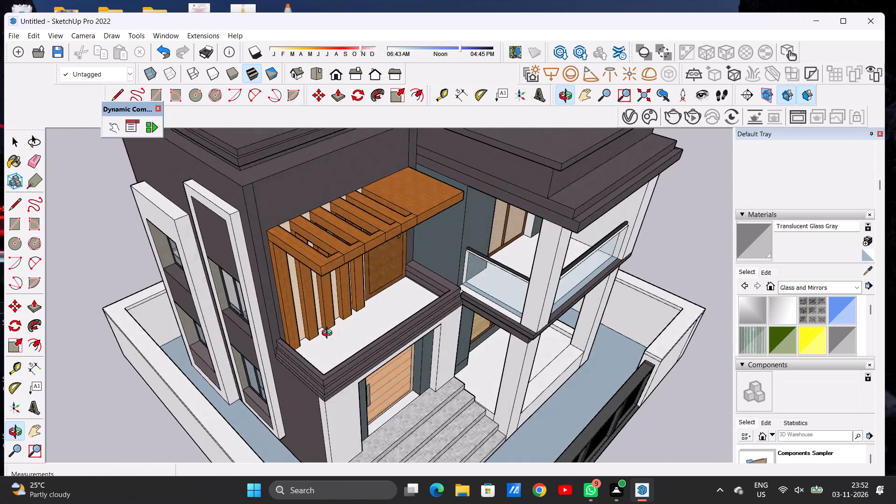
left_click_drag(329, 334, 323, 334)
scroll(327, 350, "up", 9)
left_click_drag(331, 337, 402, 385)
scroll(386, 303, "down", 7)
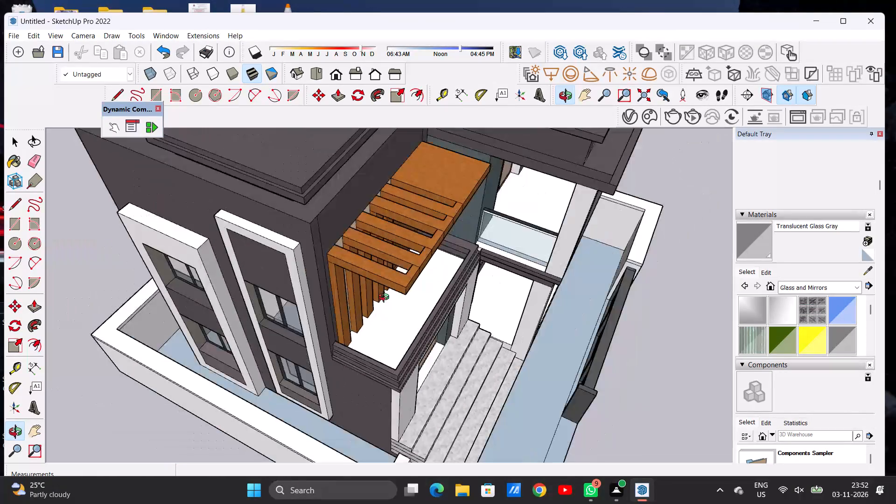
scroll(386, 298, "down", 3)
scroll(406, 354, "up", 6)
scroll(367, 322, "up", 6)
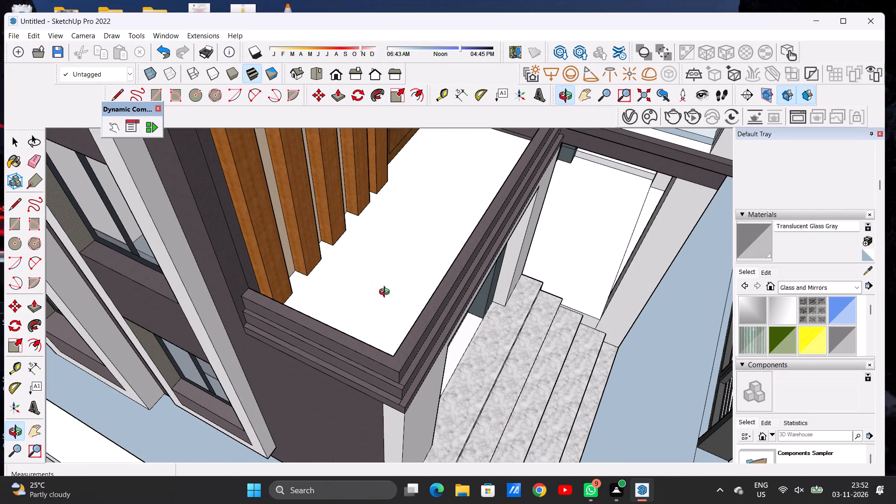
left_click(797, 282)
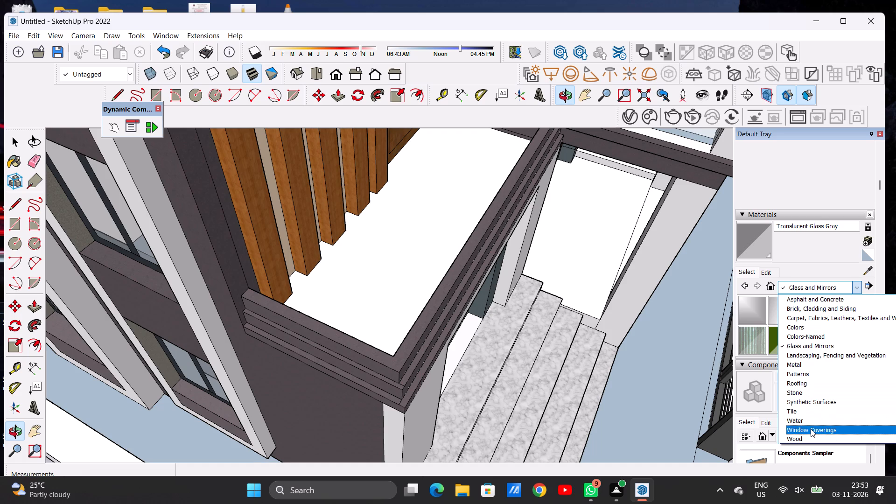
left_click(812, 411)
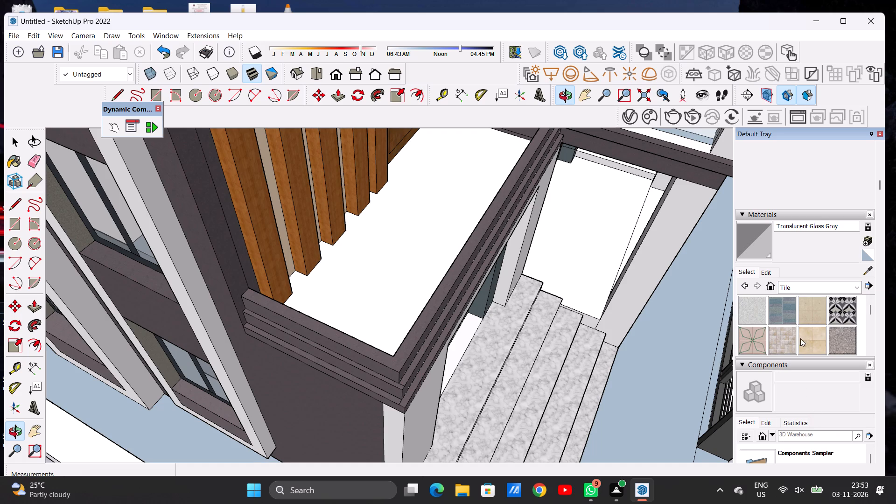
left_click(789, 288)
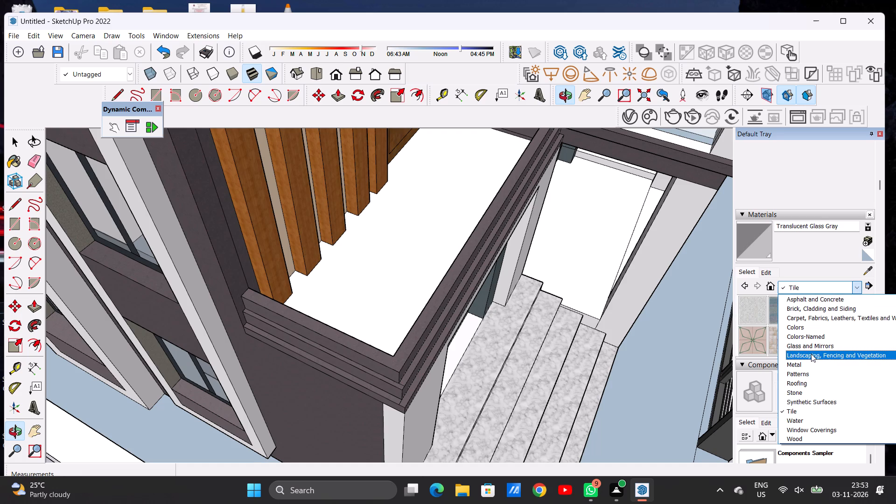
left_click(814, 319)
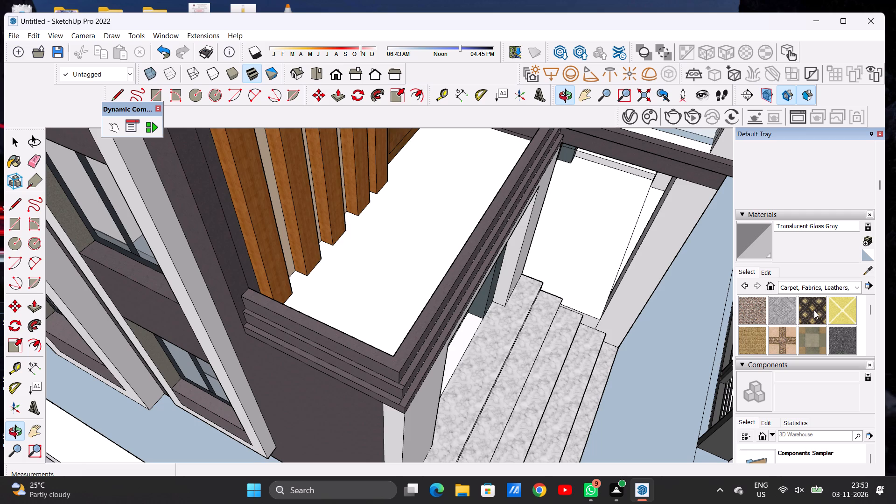
scroll(804, 316, "down", 1)
left_click(804, 316)
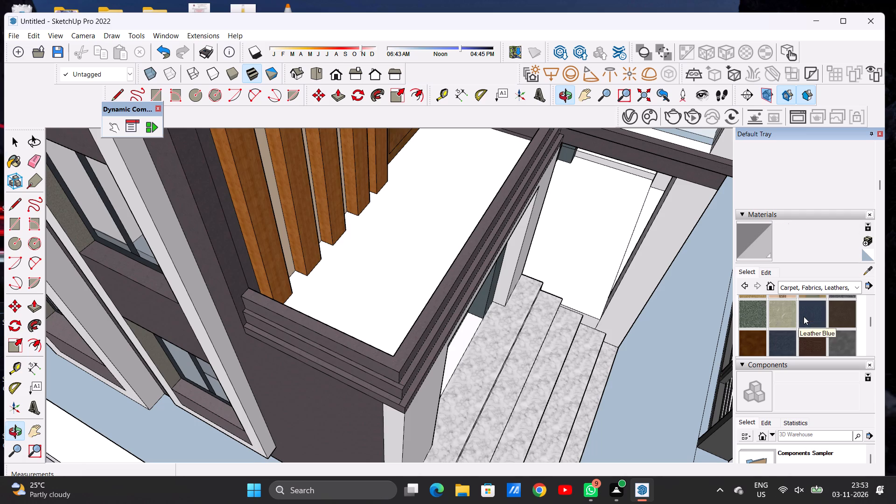
left_click(401, 280)
scroll(399, 297, "up", 6)
scroll(388, 301, "down", 6)
scroll(329, 277, "down", 17)
scroll(357, 330, "up", 3)
scroll(356, 335, "down", 1)
scroll(356, 335, "up", 8)
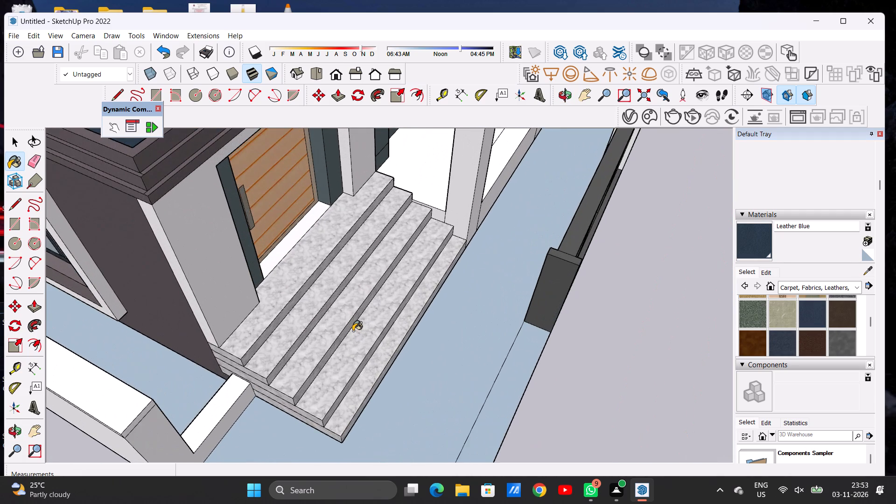
scroll(353, 331, "down", 2)
key("space")
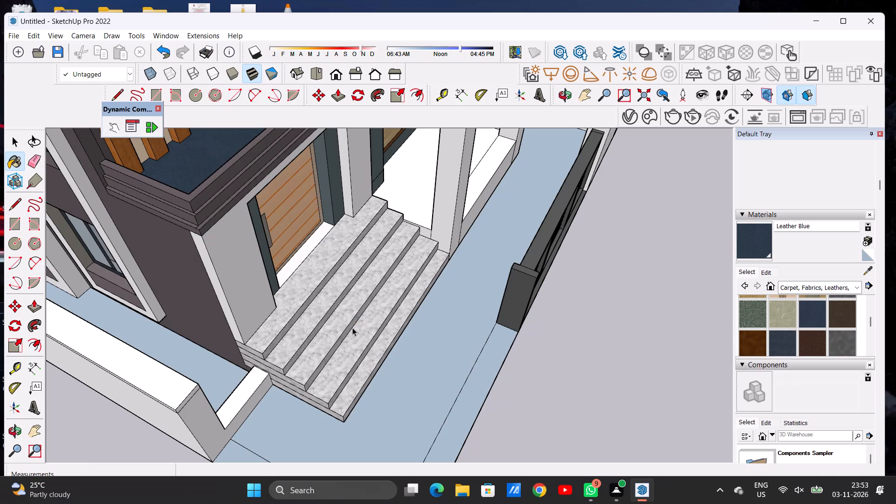
Apply Field Square Tile from the Tile collection to the porch floor and to the top and front faces of its front ledge.
key("o")
left_click_drag(425, 332, 345, 241)
scroll(328, 301, "down", 8)
left_click_drag(406, 253, 387, 254)
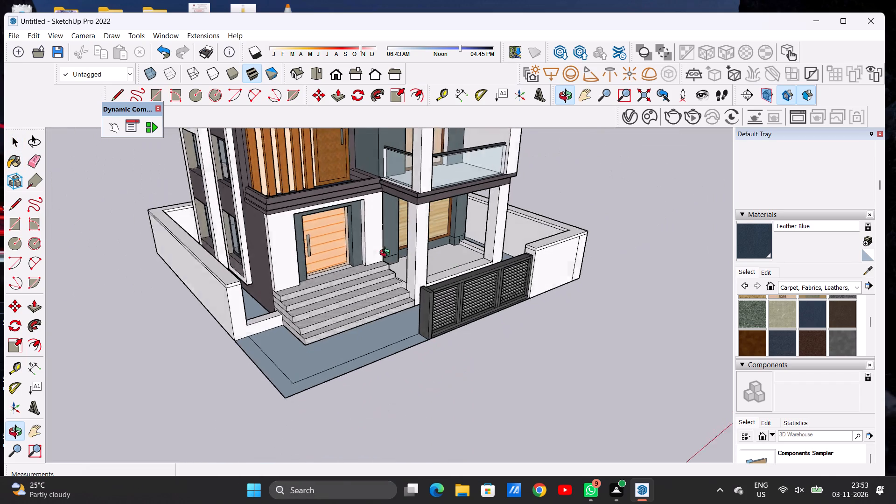
left_click_drag(387, 254, 409, 310)
scroll(403, 292, "up", 5)
scroll(469, 255, "down", 1)
scroll(469, 255, "up", 15)
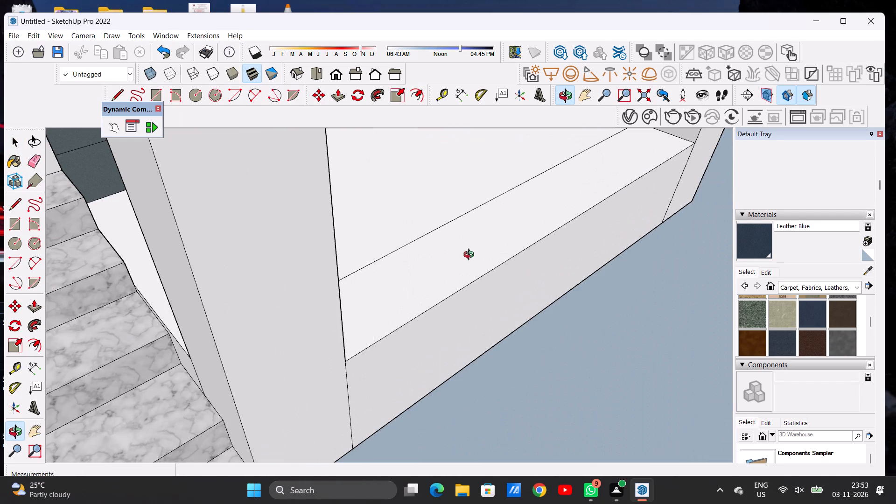
left_click(800, 284)
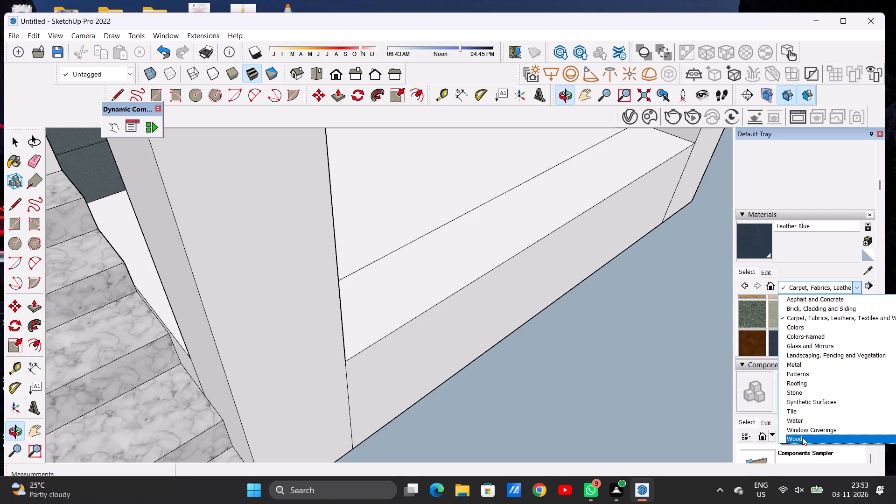
left_click(806, 413)
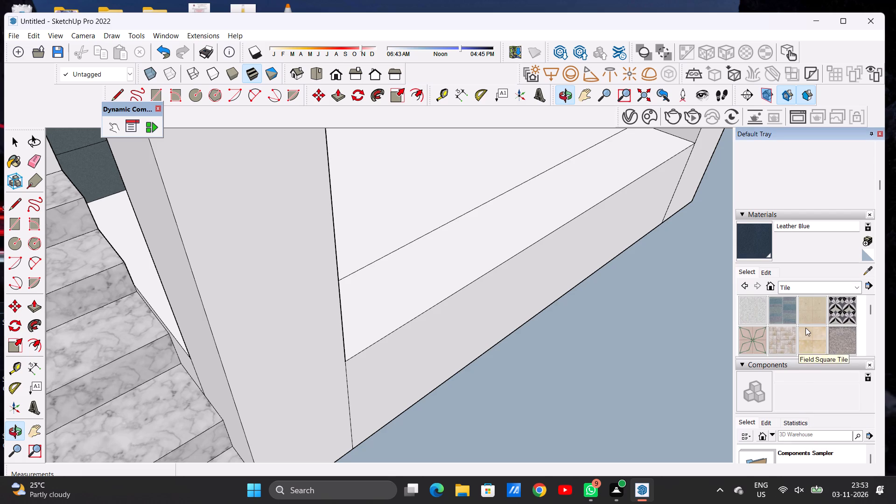
left_click(809, 332)
left_click(395, 198)
left_click(429, 264)
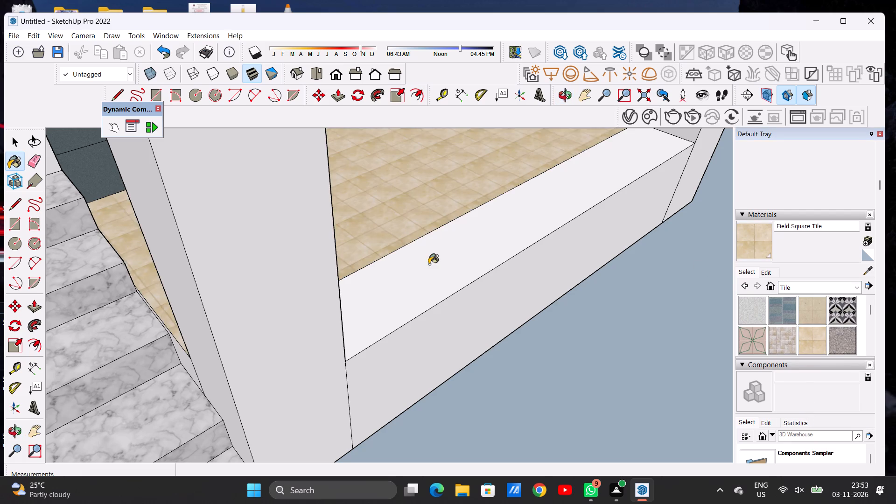
scroll(347, 260, "down", 7)
scroll(392, 302, "up", 7)
left_click(389, 302)
scroll(388, 306, "down", 6)
scroll(351, 296, "down", 2)
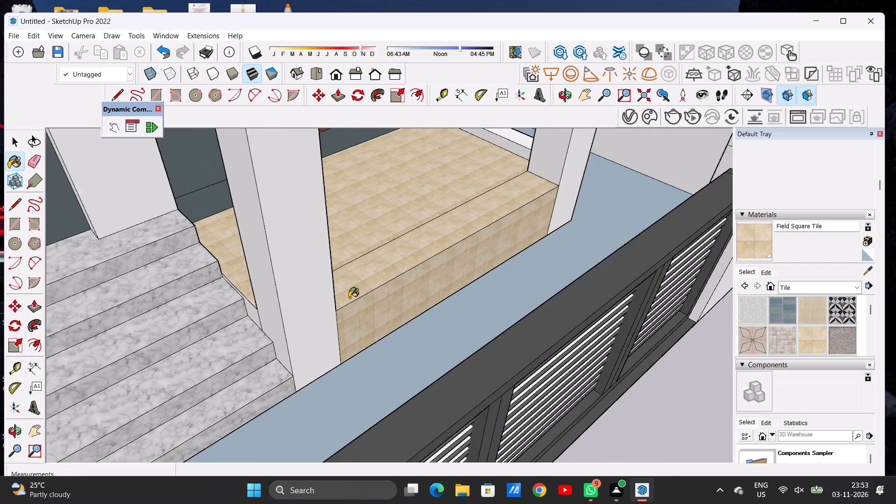
Apply Field Square Tile to the inner face and top of the low curb along the porch's open side.
scroll(349, 298, "down", 3)
scroll(474, 186, "up", 3)
scroll(467, 174, "down", 1)
scroll(467, 174, "up", 18)
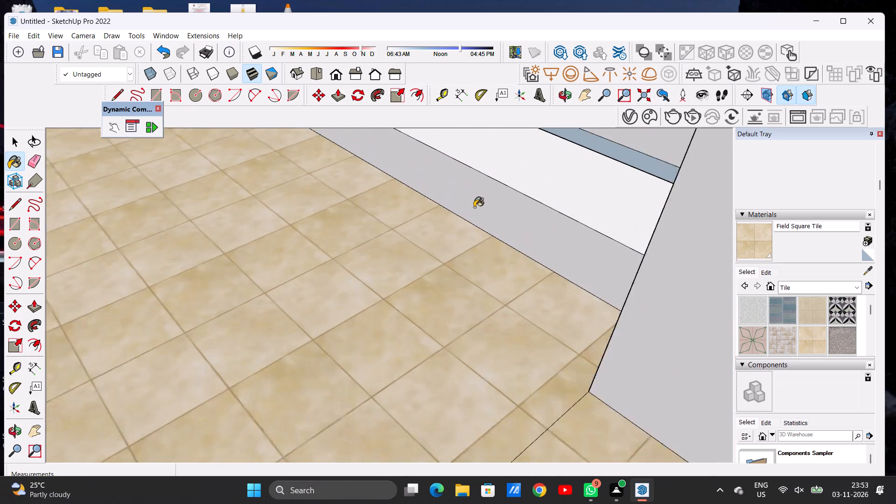
scroll(474, 207, "up", 2)
left_click(474, 207)
left_click(539, 165)
Examine the porch, entrance steps and front door threshold for surfaces still without a finish.
scroll(443, 209, "down", 19)
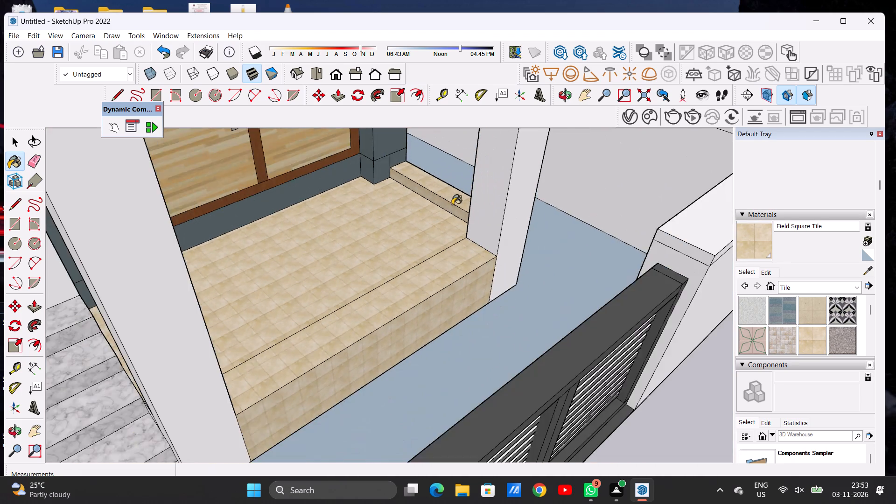
scroll(440, 203, "down", 2)
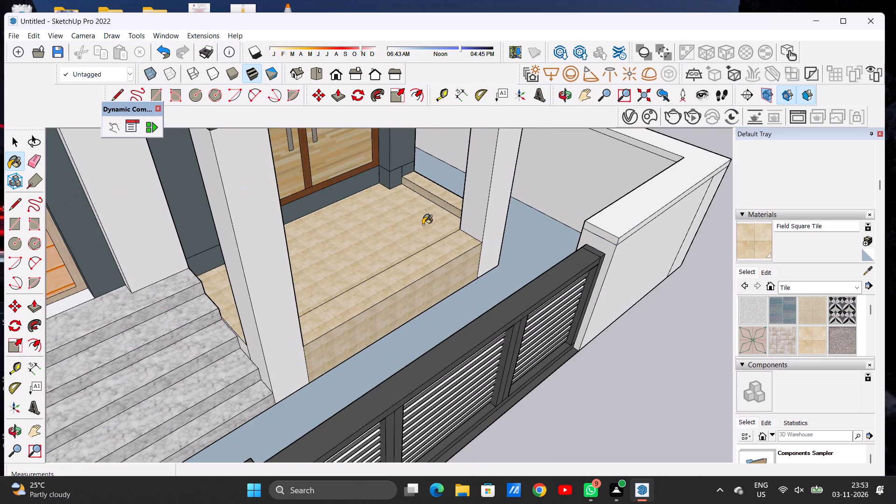
scroll(415, 222, "down", 7)
scroll(268, 252, "up", 1)
scroll(266, 254, "down", 1)
scroll(264, 256, "up", 10)
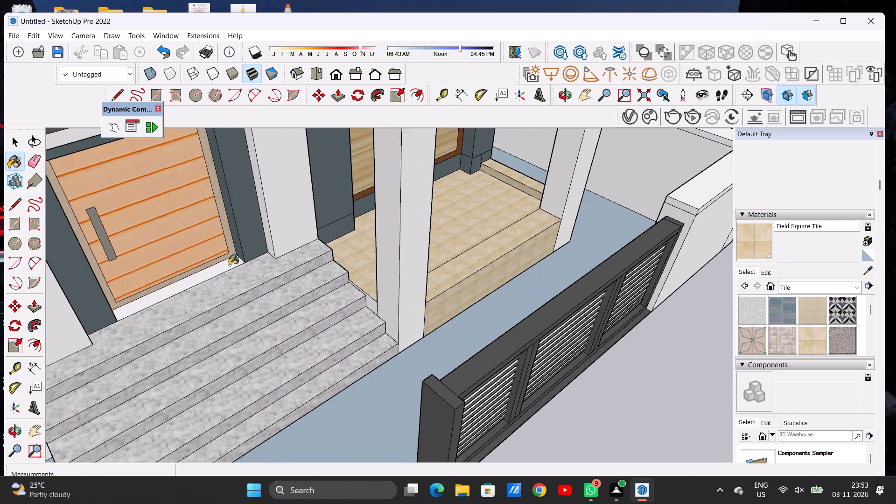
scroll(229, 265, "up", 4)
scroll(229, 265, "down", 1)
scroll(229, 265, "up", 1)
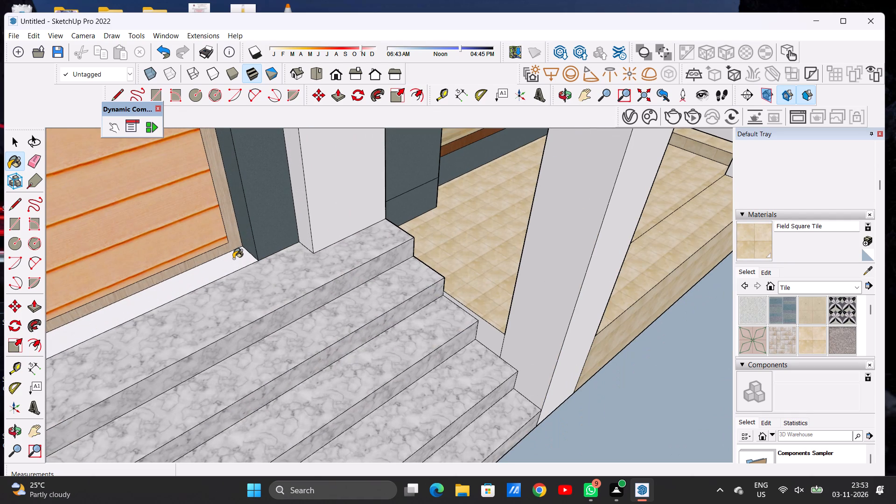
scroll(217, 266, "down", 12)
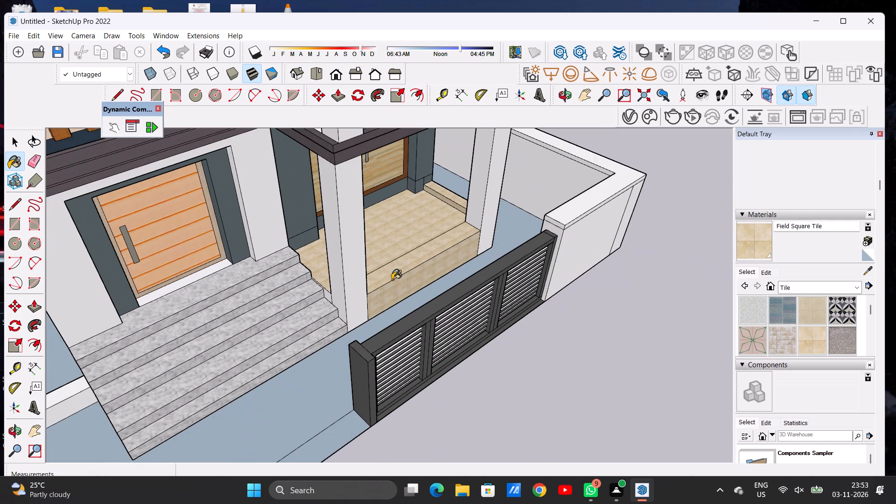
scroll(454, 224, "up", 6)
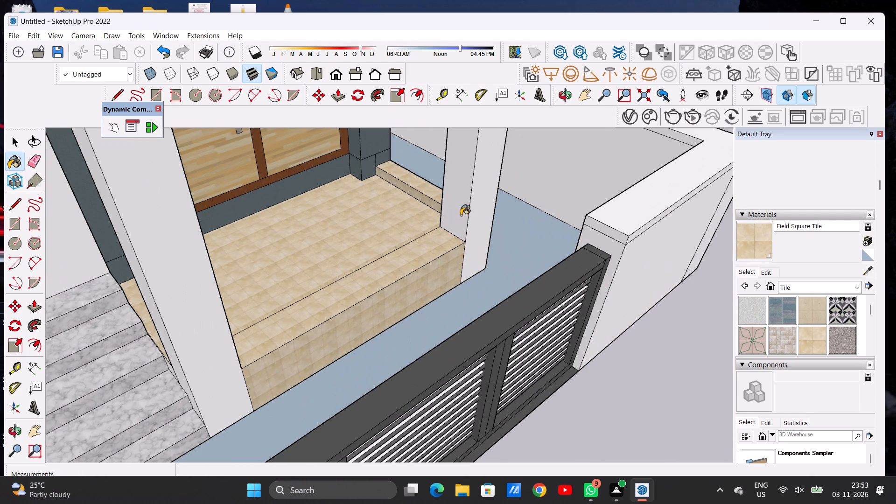
Draw a line about 4' 9" long from the lower corner of the porch's side opening down to the wall's bottom edge.
key("o")
left_click_drag(498, 211, 366, 210)
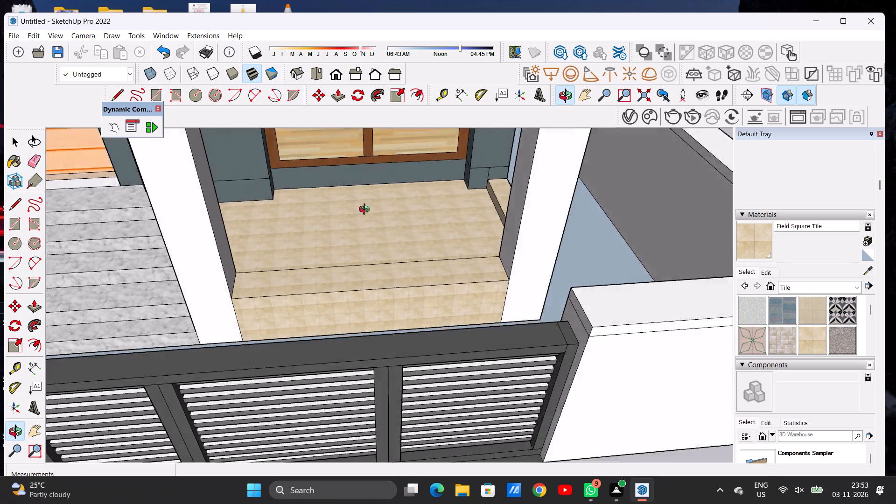
left_click_drag(366, 210, 316, 203)
scroll(321, 226, "down", 5)
left_click_drag(521, 256, 457, 256)
scroll(514, 263, "up", 5)
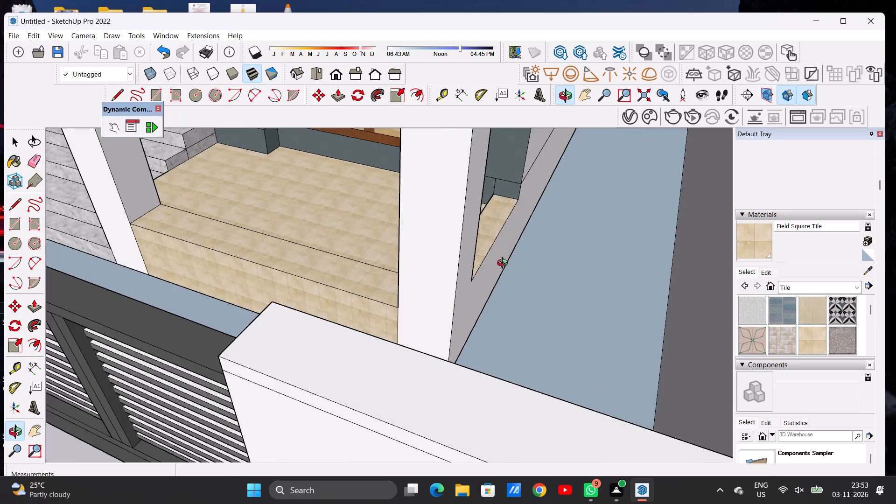
left_click_drag(495, 265, 458, 249)
left_click_drag(538, 245, 427, 236)
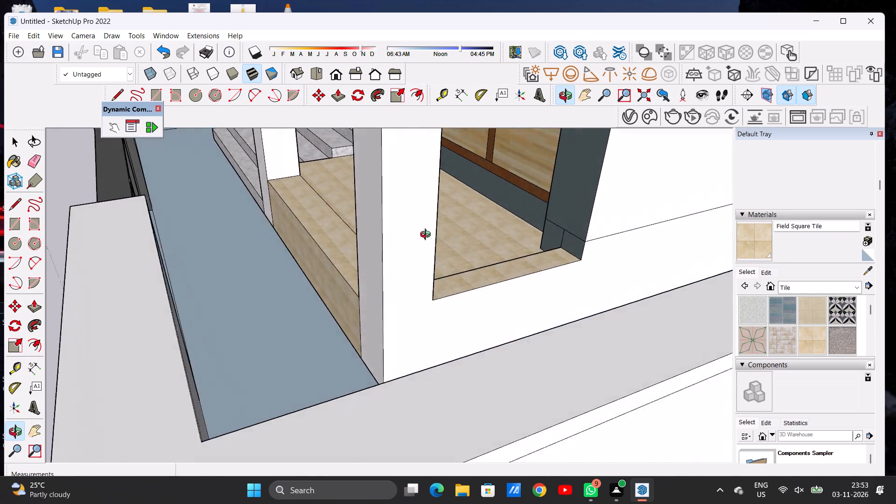
left_click_drag(427, 236, 392, 251)
scroll(399, 267, "down", 7)
scroll(550, 309, "up", 6)
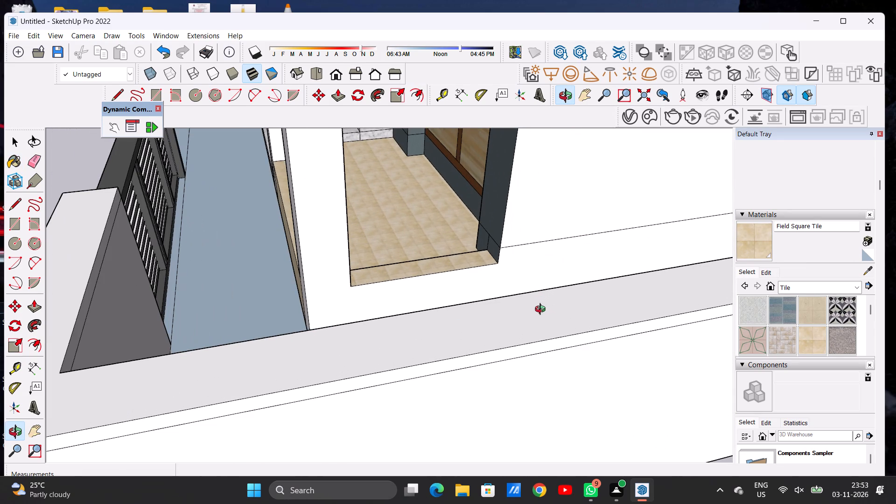
key("l")
scroll(488, 256, "up", 7)
left_click(501, 254)
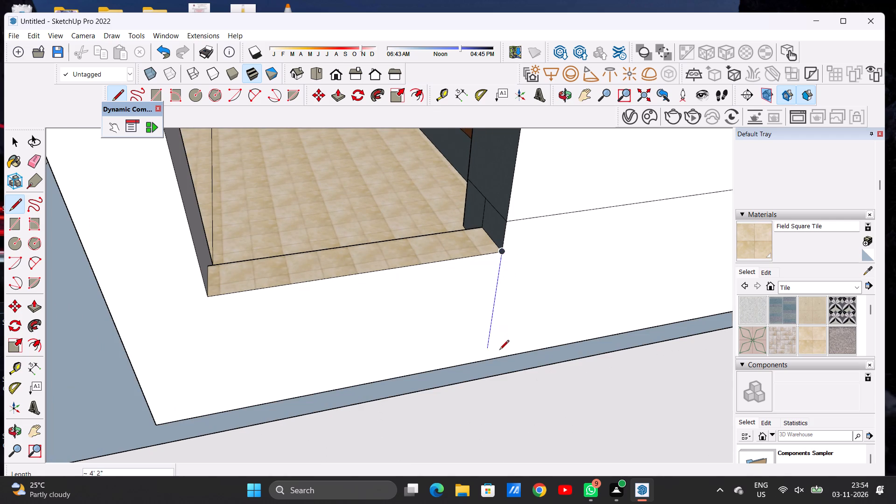
left_click(484, 363)
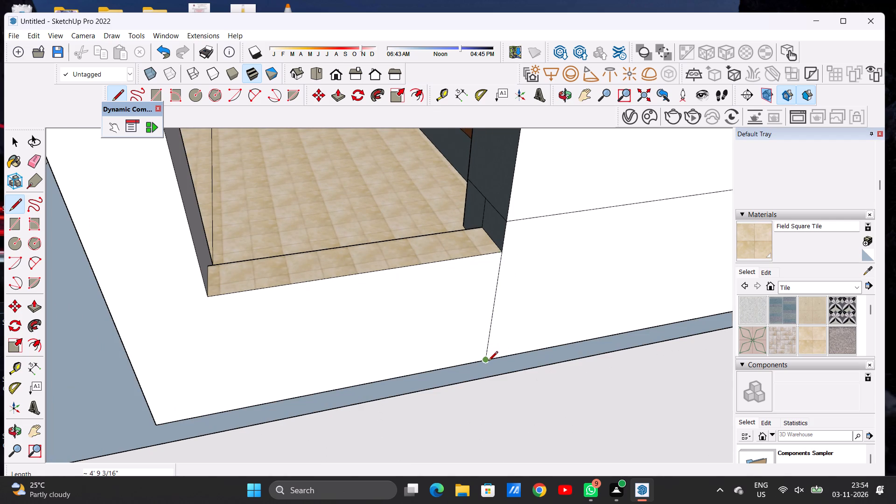
key("space")
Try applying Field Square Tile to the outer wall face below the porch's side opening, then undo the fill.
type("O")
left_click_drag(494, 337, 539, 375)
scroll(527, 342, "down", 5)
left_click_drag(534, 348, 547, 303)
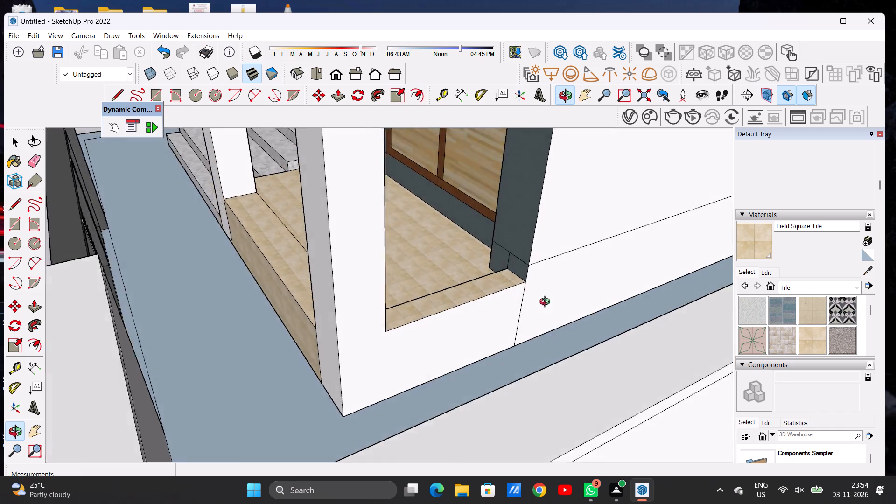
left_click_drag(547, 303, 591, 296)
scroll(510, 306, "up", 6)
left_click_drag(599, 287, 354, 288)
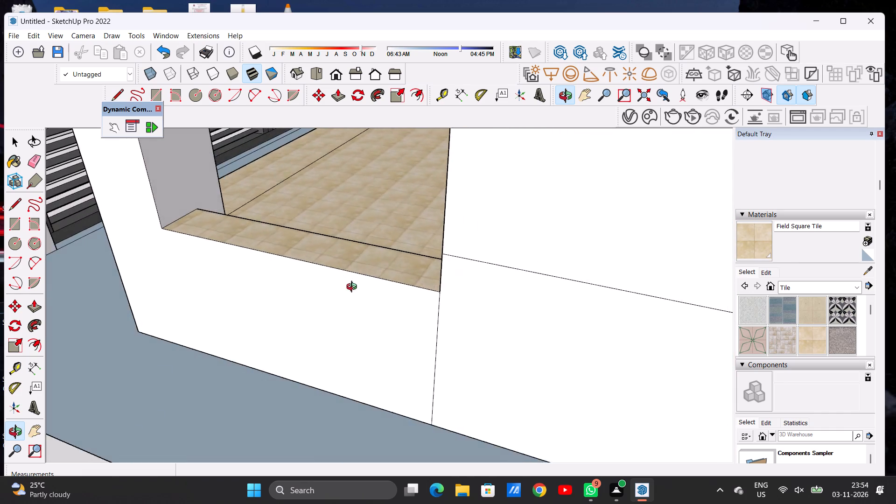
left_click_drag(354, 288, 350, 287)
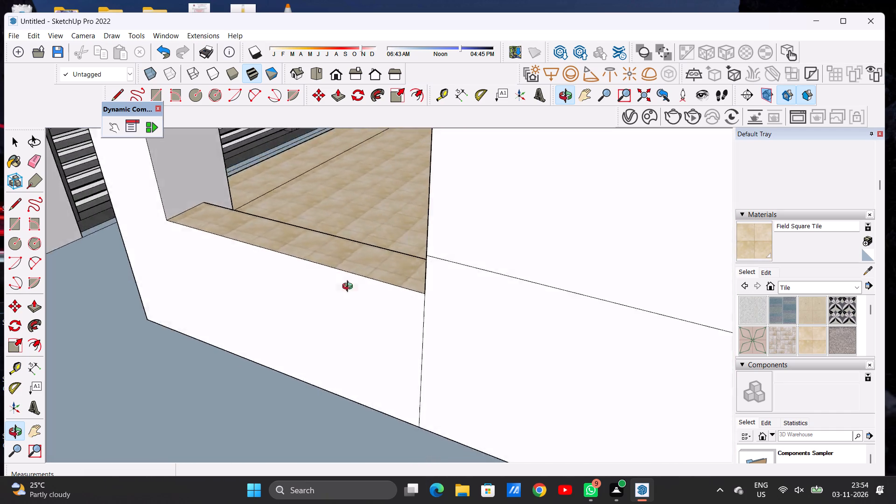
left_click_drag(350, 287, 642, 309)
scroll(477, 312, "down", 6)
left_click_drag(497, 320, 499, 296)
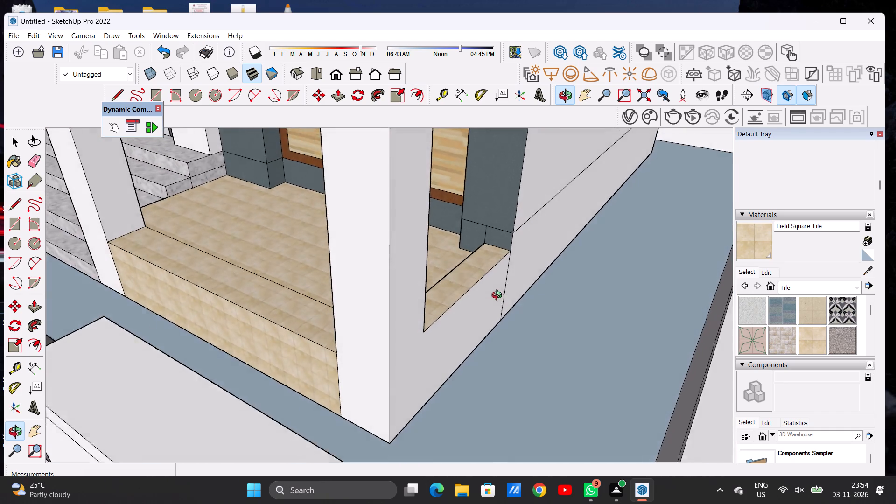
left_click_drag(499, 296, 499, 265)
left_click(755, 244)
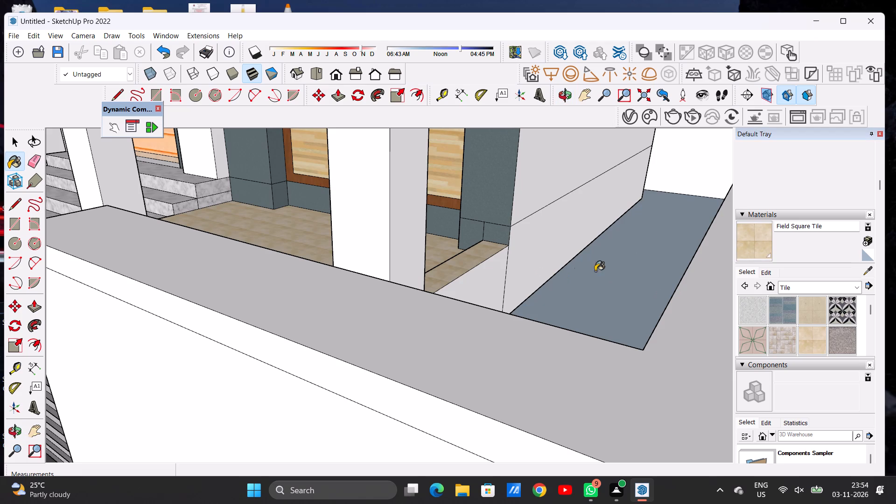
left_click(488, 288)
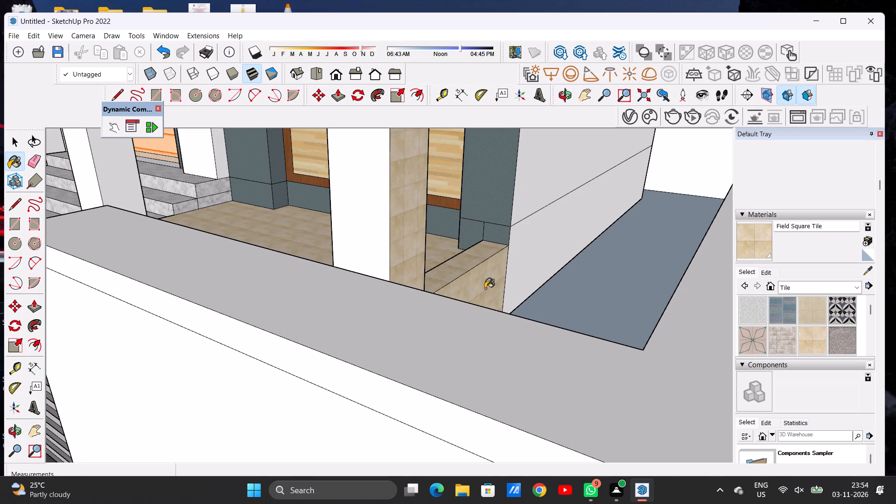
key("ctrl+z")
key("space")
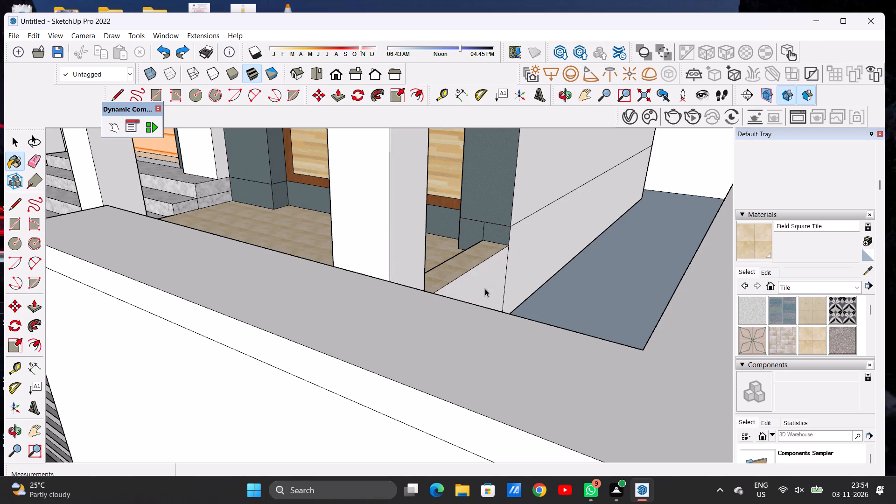
Draw a line about 4' 9" long from the side opening's lower corner at the front pillar to the wall's bottom edge.
key("o")
scroll(483, 246, "down", 7)
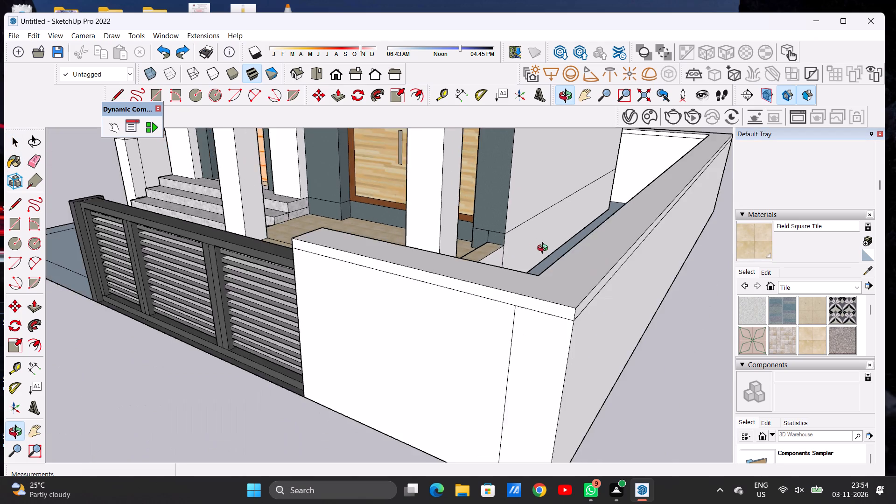
left_click_drag(544, 249, 423, 365)
scroll(488, 368, "up", 8)
left_click_drag(414, 377, 385, 368)
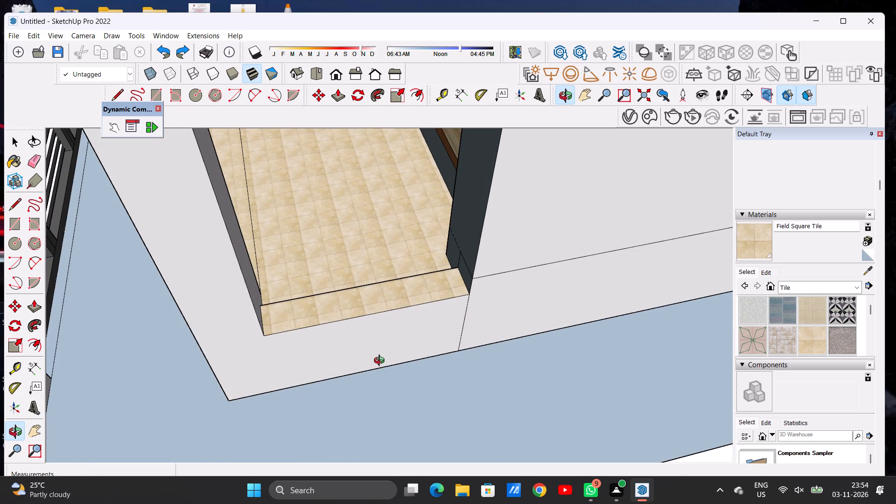
key("l")
scroll(269, 397, "up", 6)
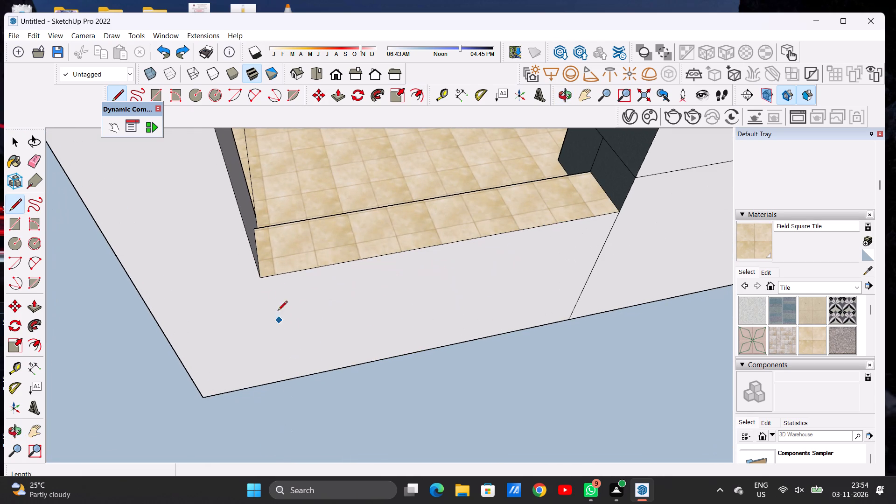
left_click(259, 277)
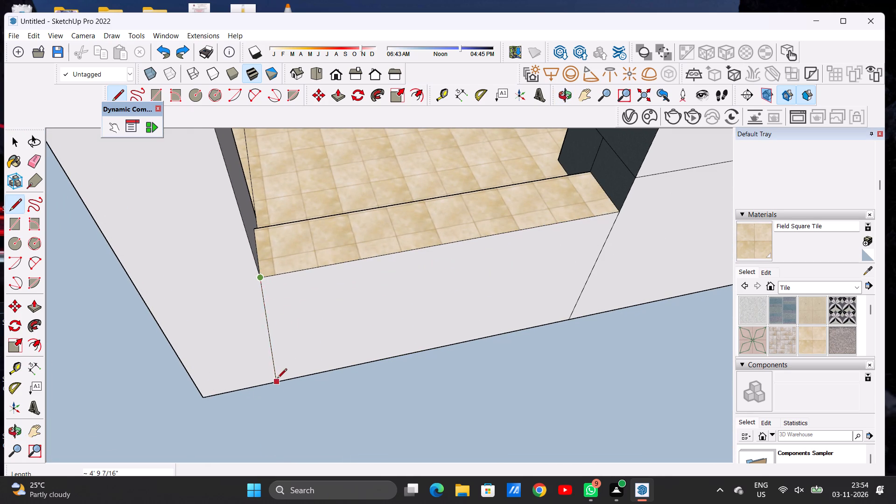
left_click(295, 383)
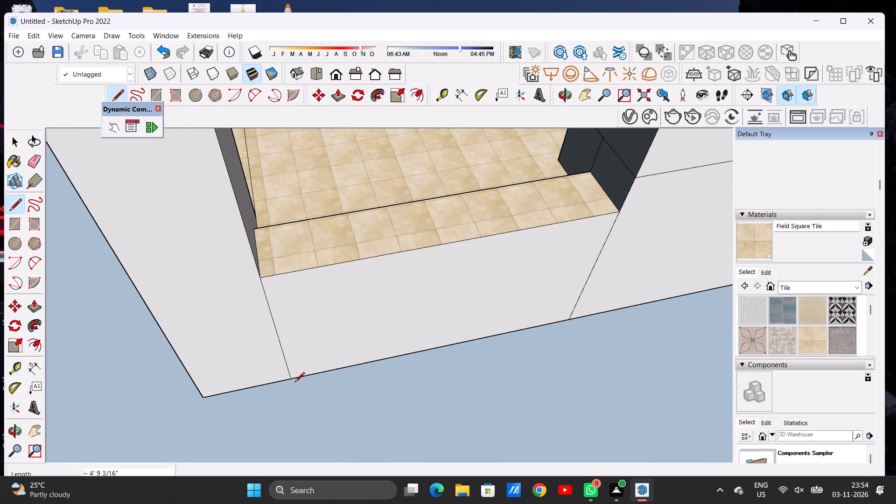
key("space")
Erase the line below the side opening's house-side corner and redraw it vertically, about 4' 9" long, to the wall's bottom edge.
type("E")
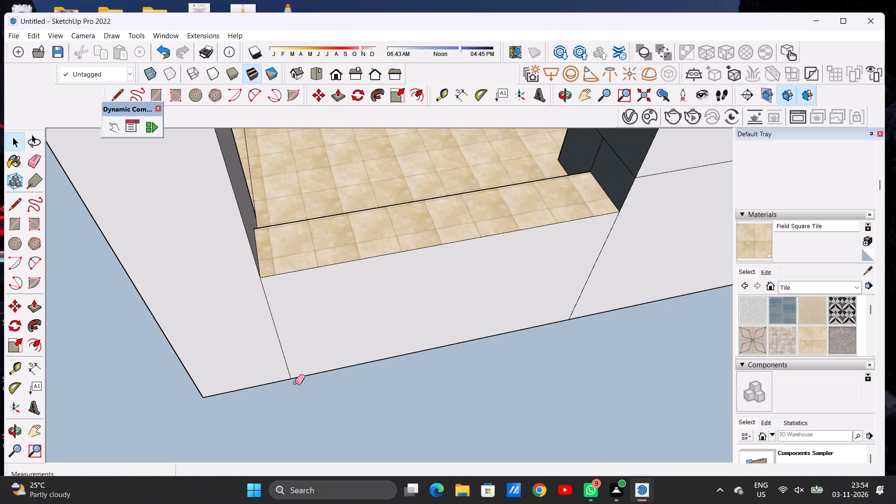
left_click_drag(609, 256, 598, 261)
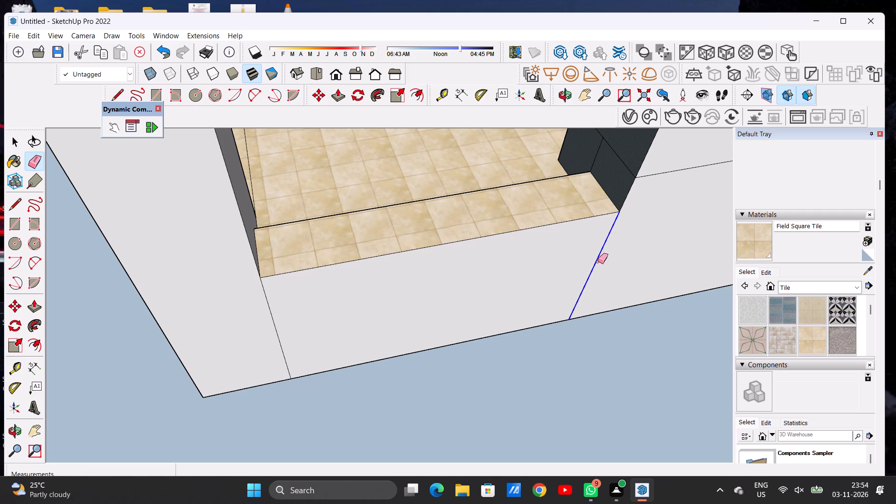
key("o")
scroll(587, 270, "down", 5)
left_click_drag(573, 294, 609, 274)
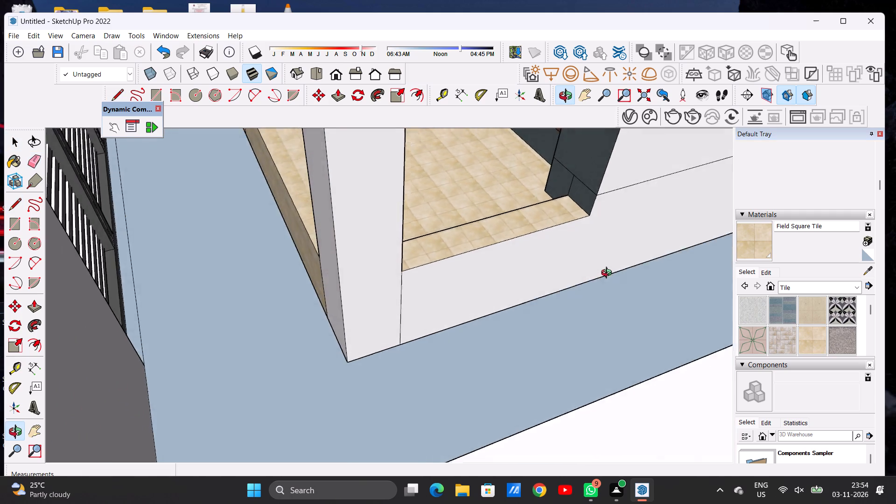
left_click_drag(609, 274, 630, 237)
scroll(562, 232, "up", 11)
key("l")
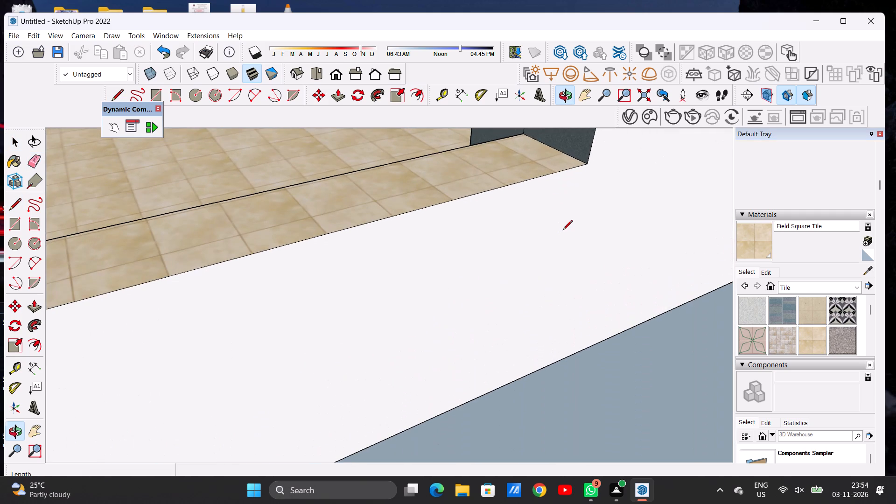
left_click(586, 166)
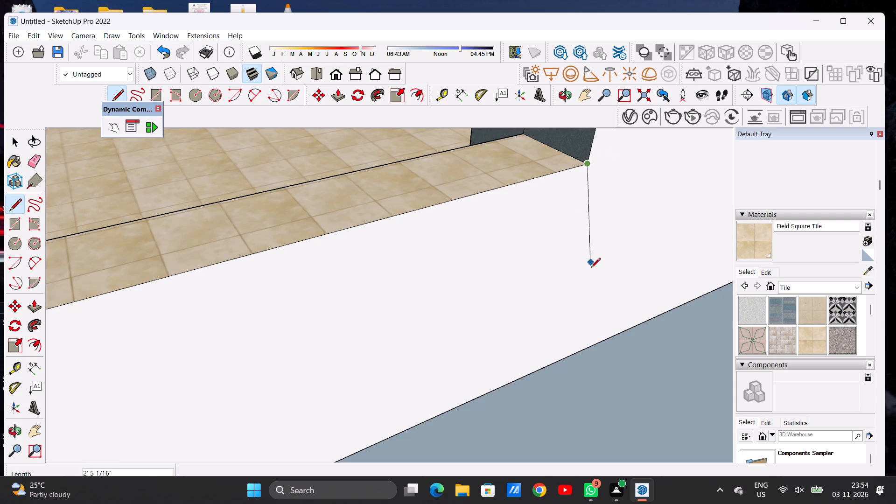
left_click(540, 368)
key("space")
type("O")
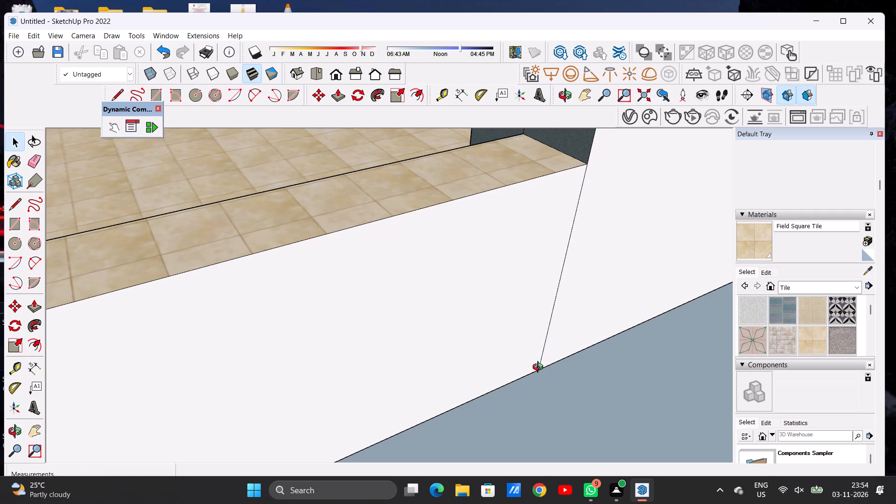
Apply Field Square Tile to the porch's vertical side face between the entrance steps and the pillar.
scroll(536, 358, "down", 2)
scroll(536, 358, "up", 1)
scroll(536, 358, "down", 7)
scroll(438, 357, "up", 5)
scroll(437, 358, "down", 7)
scroll(433, 364, "up", 1)
scroll(431, 366, "down", 12)
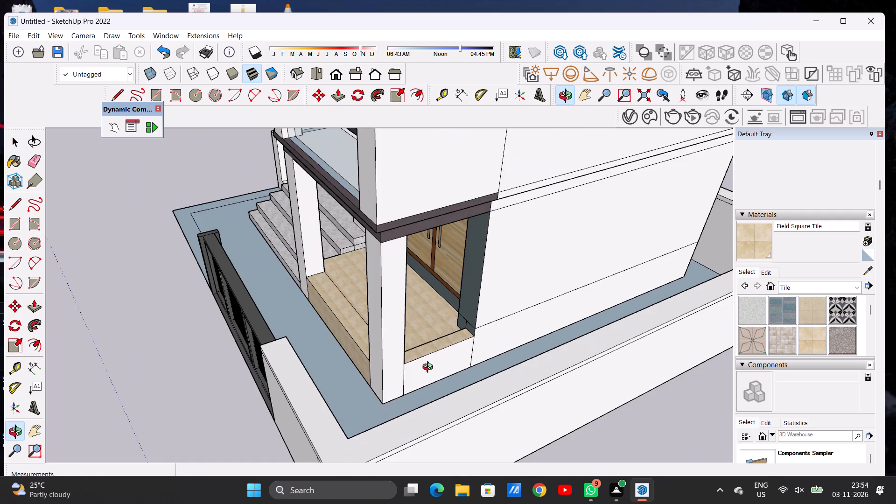
left_click_drag(378, 372, 524, 345)
left_click_drag(360, 322, 539, 292)
left_click_drag(331, 325, 411, 329)
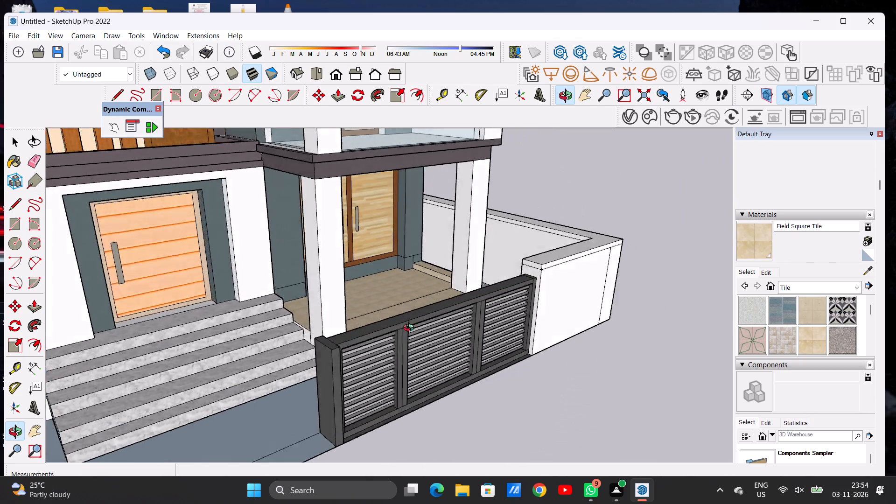
left_click_drag(411, 329, 522, 314)
scroll(336, 357, "up", 16)
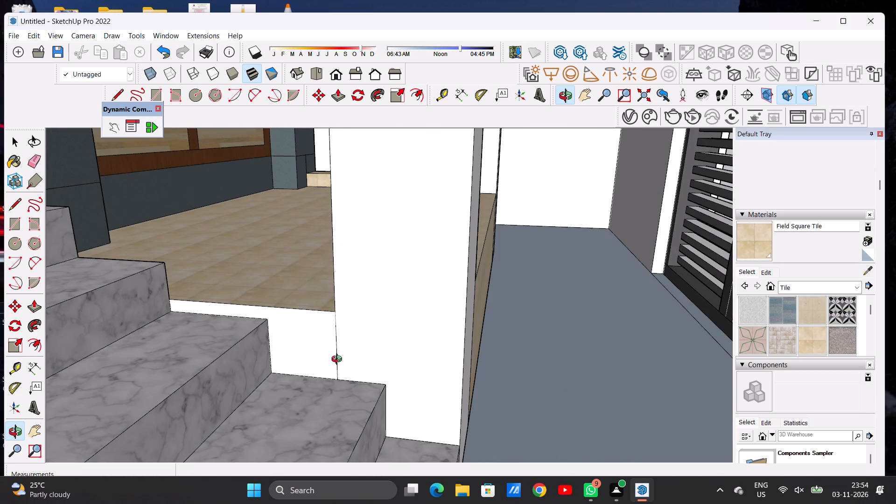
left_click(759, 250)
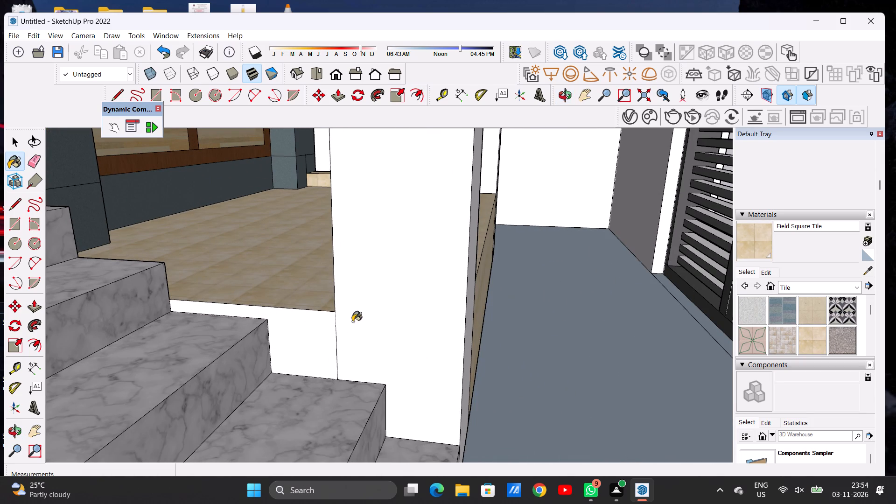
left_click(313, 338)
key("space")
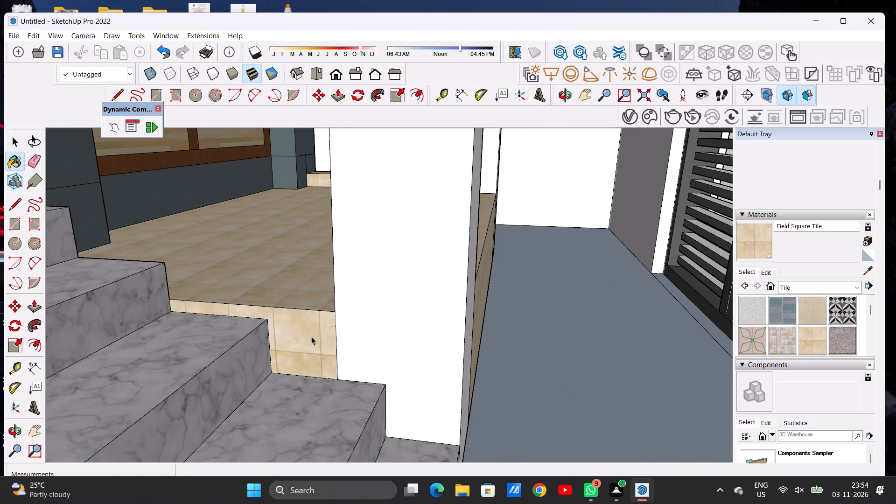
Examine the porch, entrance steps, gate and whole front of the house to review the applied finishes.
key("o")
scroll(311, 318, "down", 9)
left_click_drag(443, 308, 317, 313)
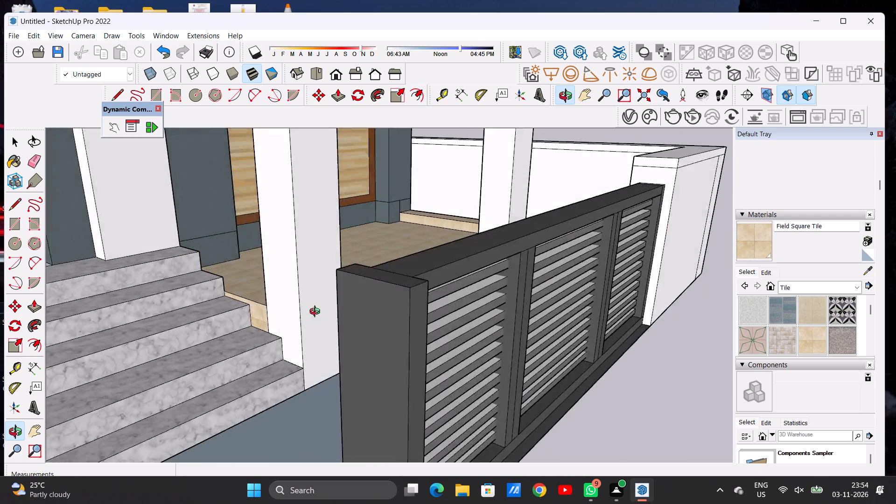
left_click_drag(317, 313, 231, 318)
scroll(356, 338, "down", 9)
left_click_drag(449, 333, 392, 313)
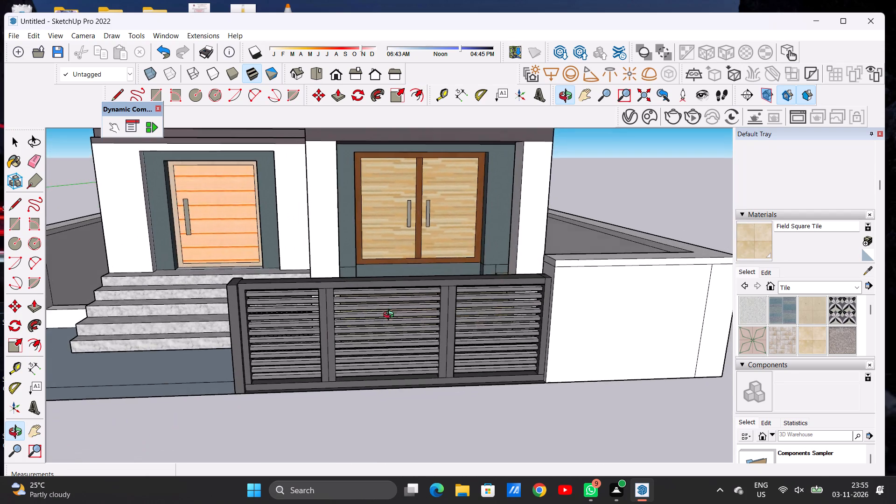
scroll(399, 319, "down", 13)
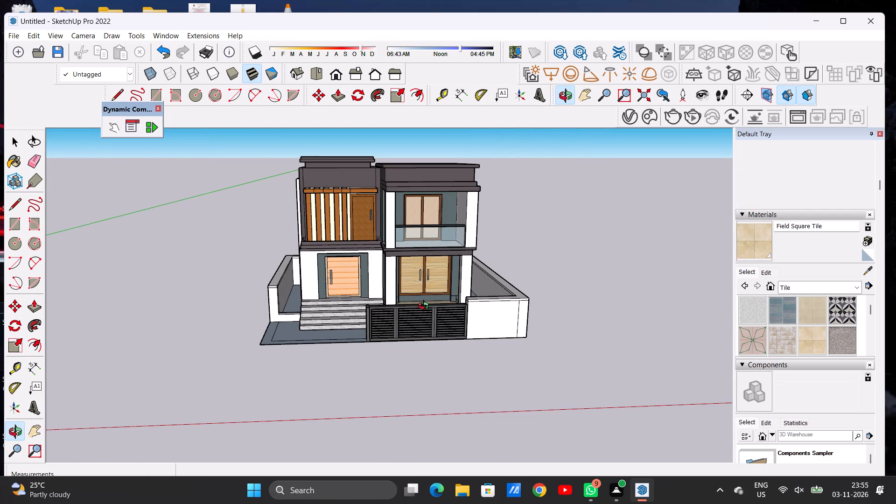
scroll(433, 320, "down", 4)
scroll(362, 296, "up", 2)
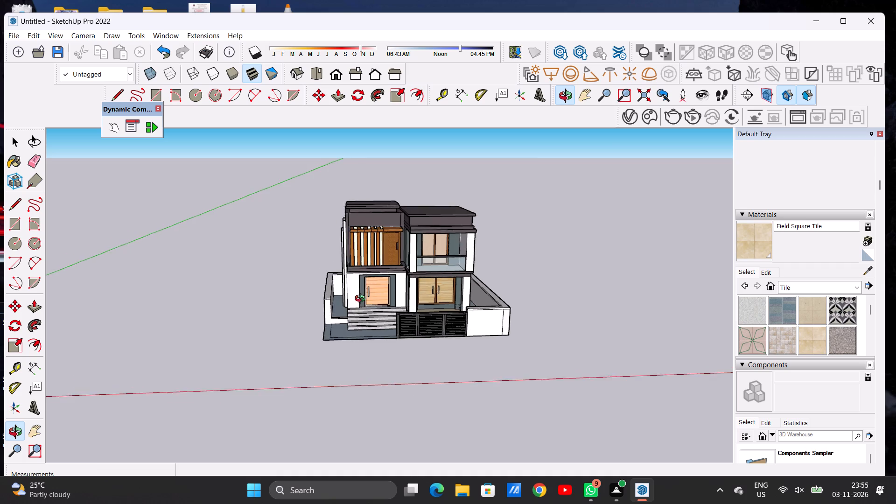
scroll(362, 300, "up", 6)
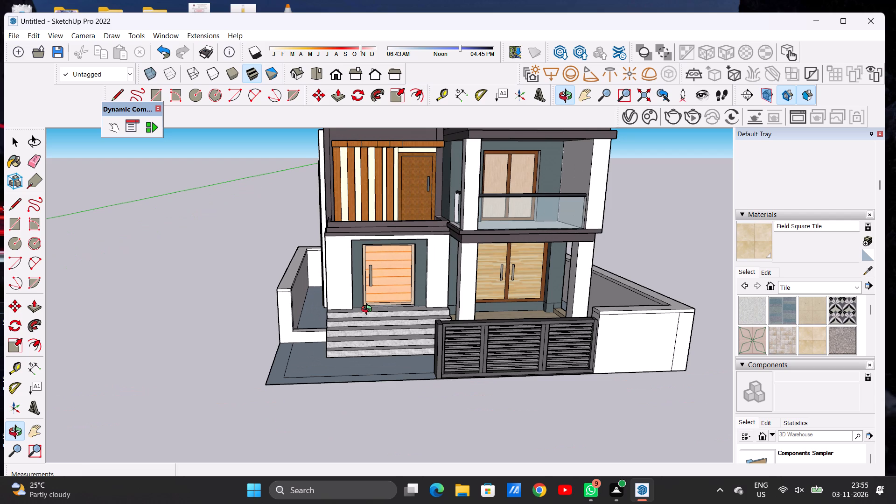
scroll(393, 327, "down", 3)
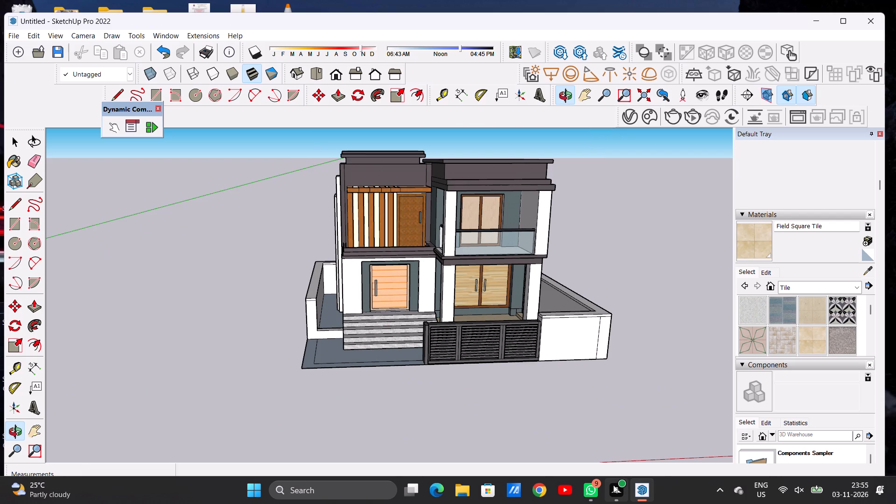
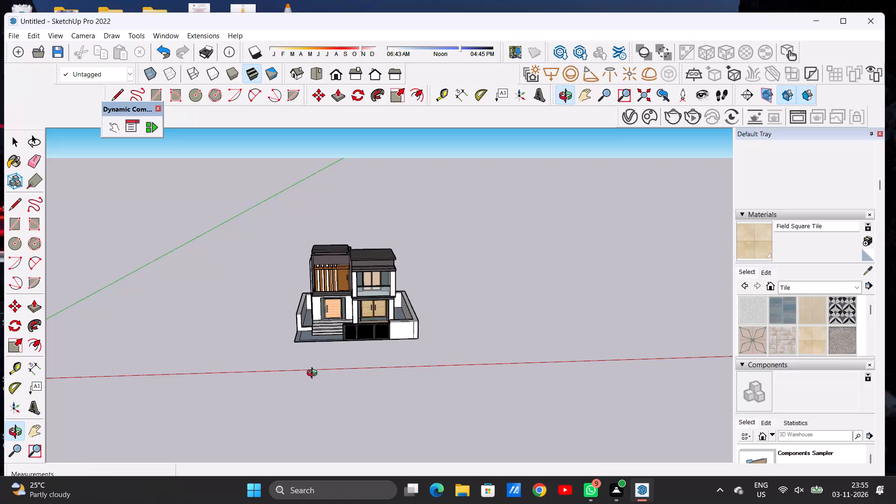
Examine the house's front facade, entrance steps, gate and boundary walls from several sides.
scroll(313, 362, "up", 6)
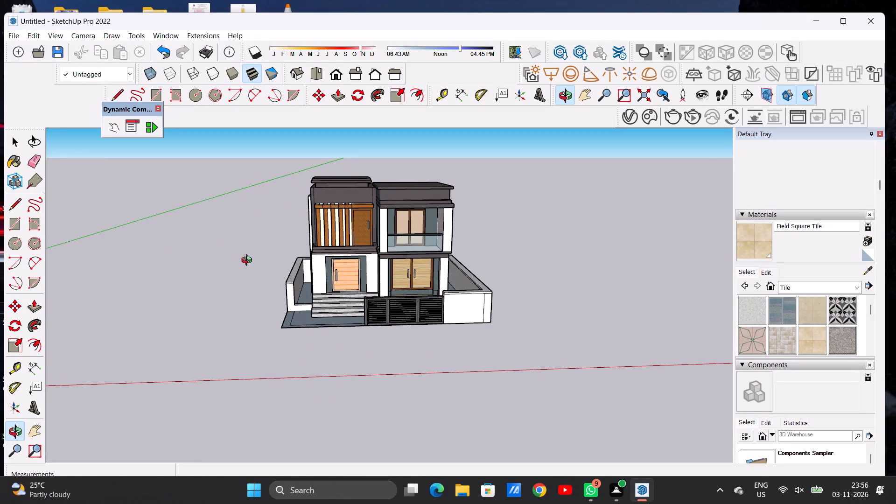
scroll(350, 303, "up", 8)
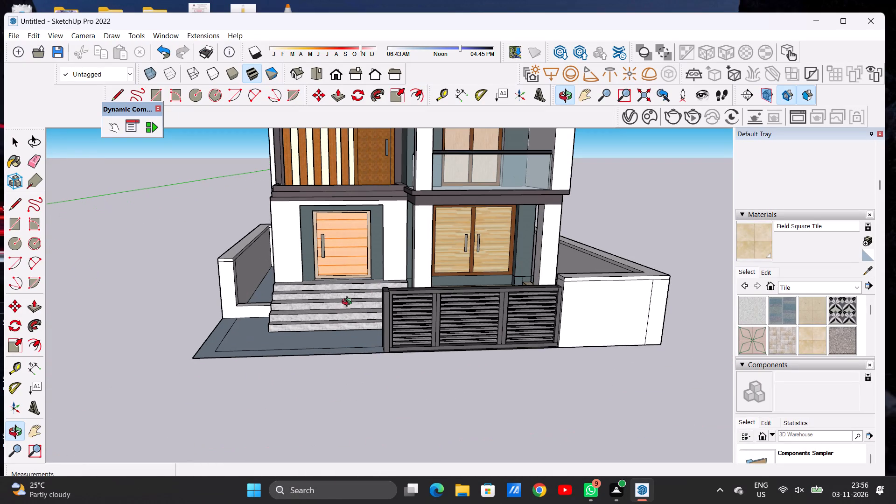
left_click_drag(311, 291, 357, 288)
scroll(385, 301, "down", 6)
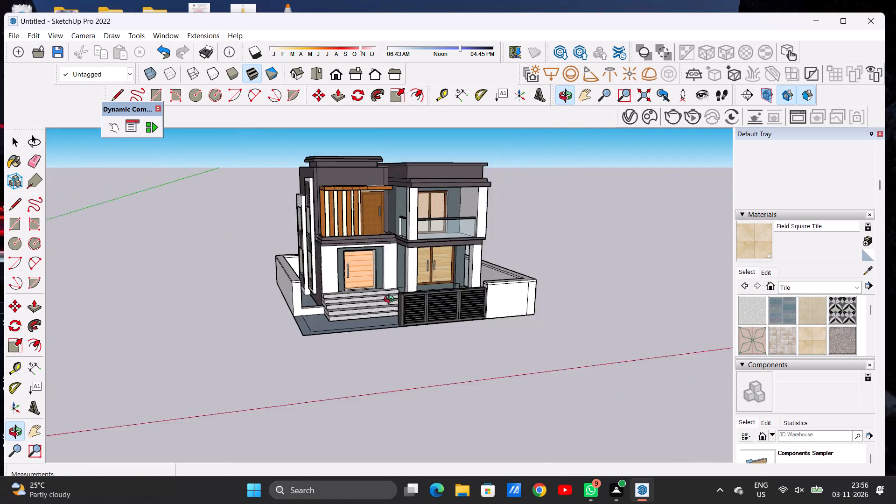
scroll(391, 301, "down", 2)
left_click_drag(310, 266, 307, 269)
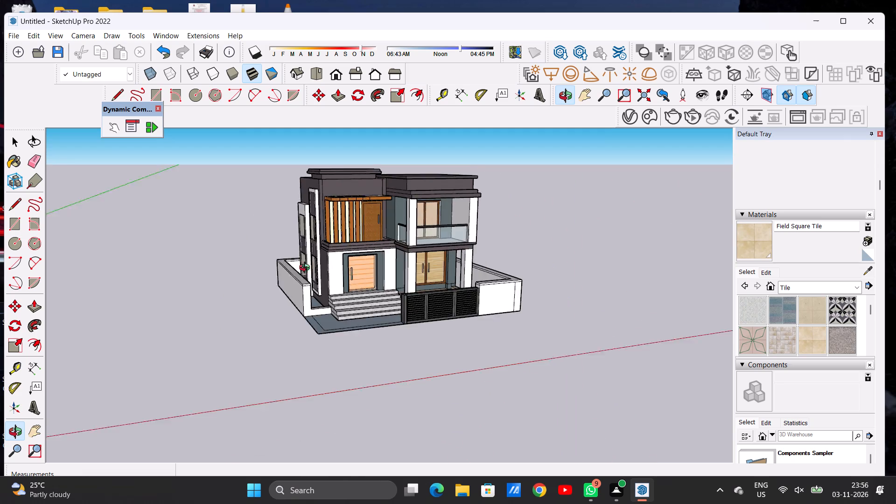
left_click_drag(307, 269, 299, 269)
left_click_drag(525, 265, 327, 265)
left_click_drag(480, 271, 288, 285)
left_click_drag(340, 290, 483, 292)
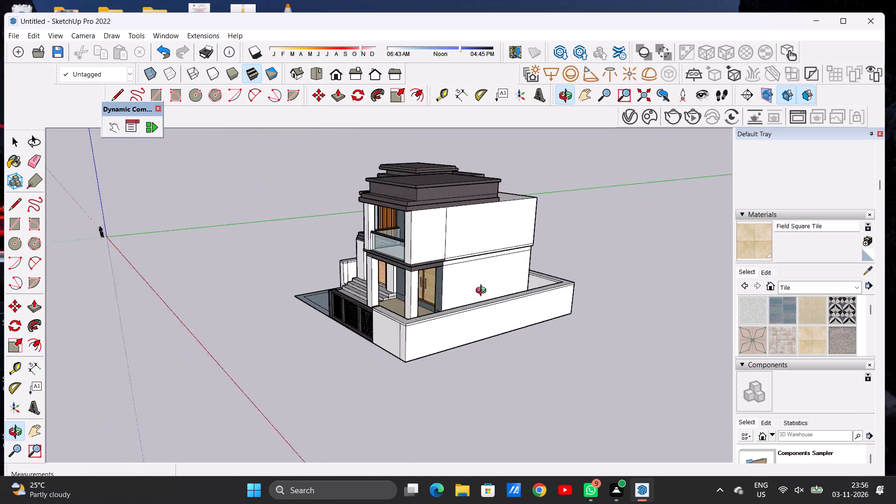
left_click_drag(483, 292, 603, 287)
left_click_drag(390, 287, 523, 295)
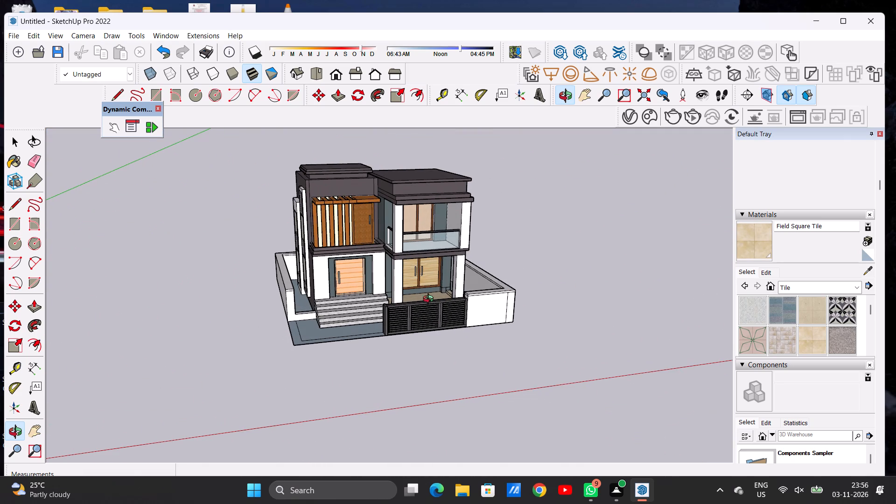
scroll(427, 307, "down", 6)
scroll(404, 266, "up", 8)
left_click_drag(369, 274, 349, 235)
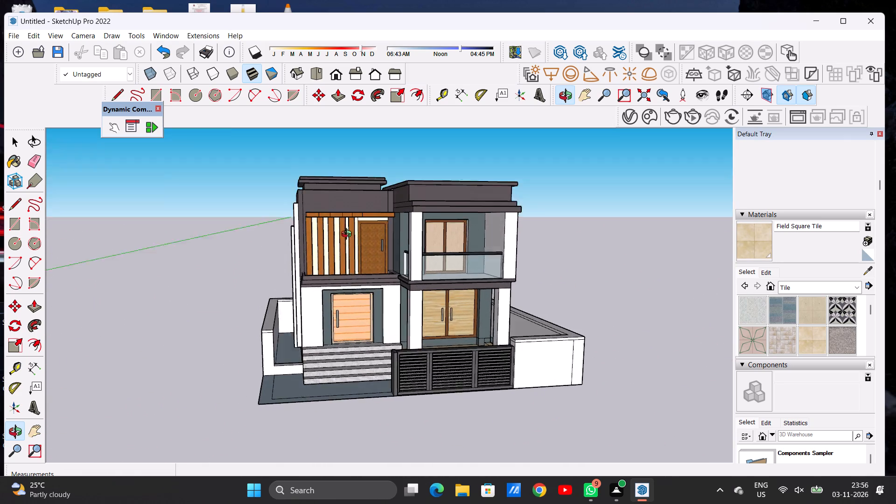
left_click_drag(349, 235, 202, 248)
left_click_drag(329, 263, 425, 261)
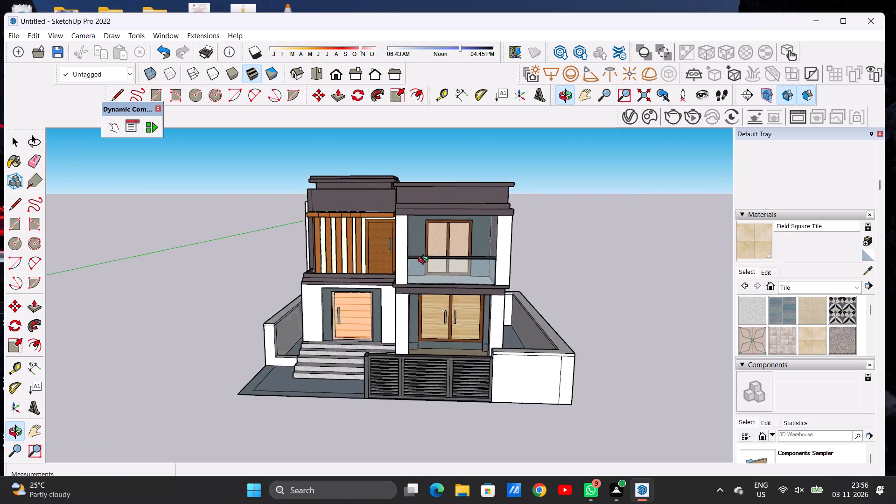
left_click_drag(425, 261, 441, 302)
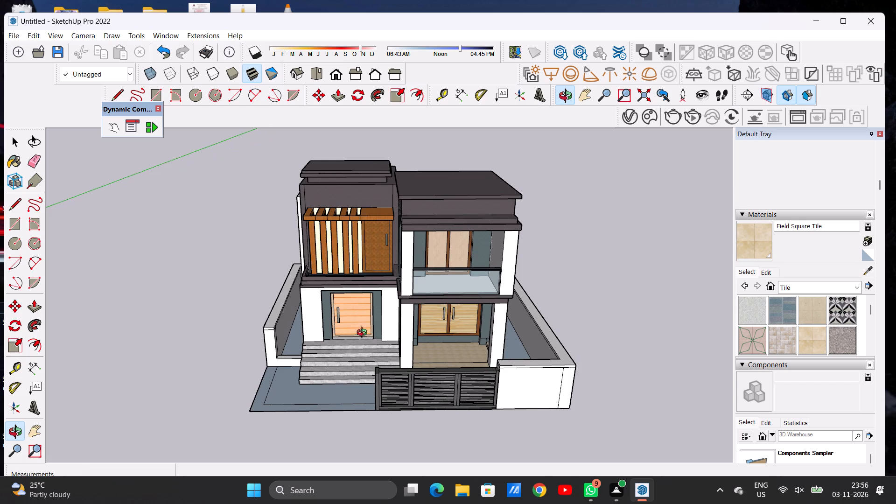
Apply Formica Speckled Grey from Synthetic Surfaces to the top, outer band and end band of the boundary wall beside the entrance steps.
scroll(273, 356, "up", 7)
key("o")
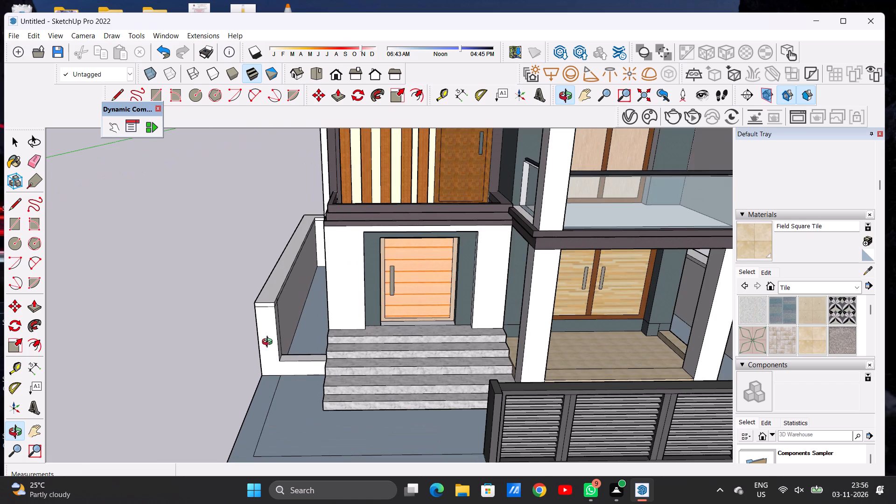
scroll(295, 313, "down", 6)
left_click_drag(276, 324, 434, 325)
scroll(309, 343, "up", 8)
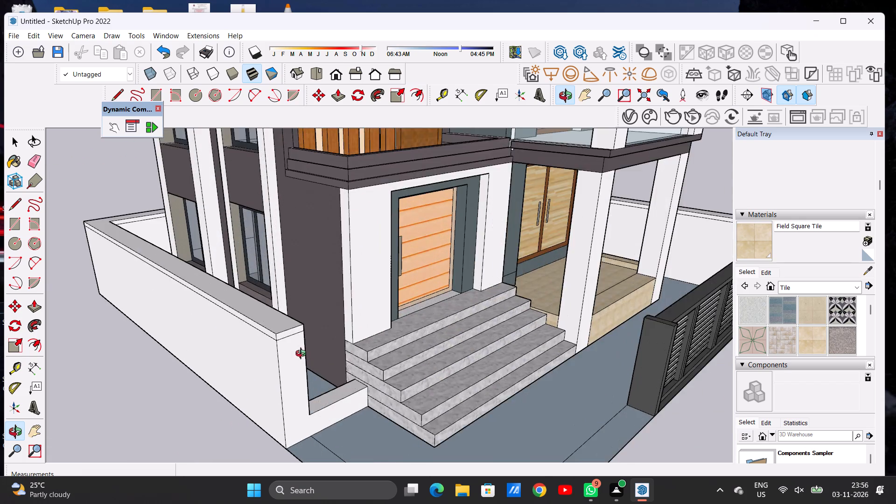
scroll(303, 355, "up", 8)
left_click(789, 290)
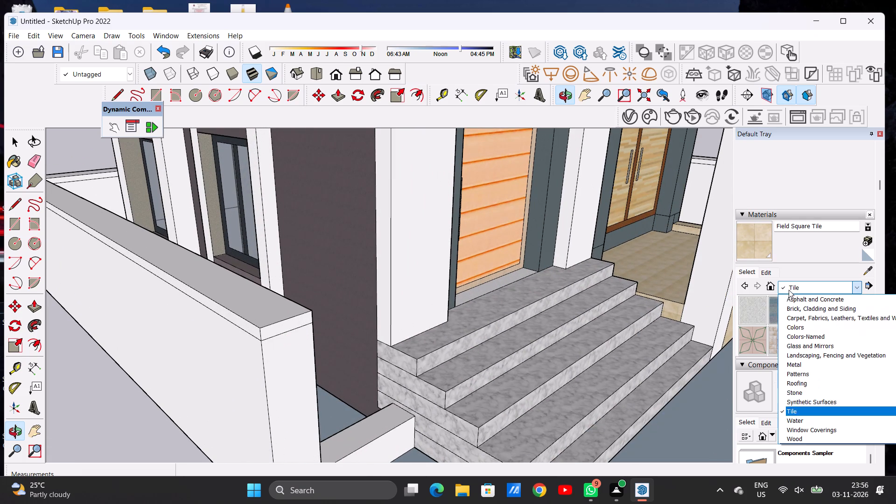
left_click(792, 398)
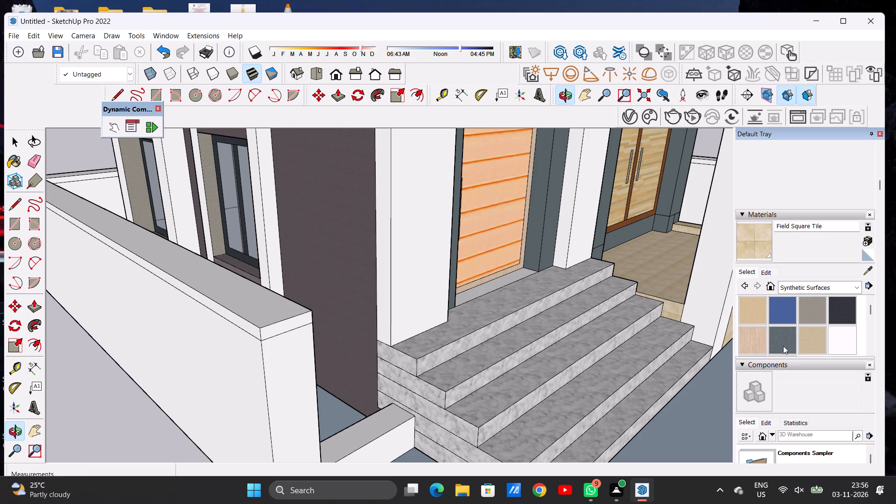
left_click(783, 344)
scroll(269, 322, "up", 13)
left_click(257, 343)
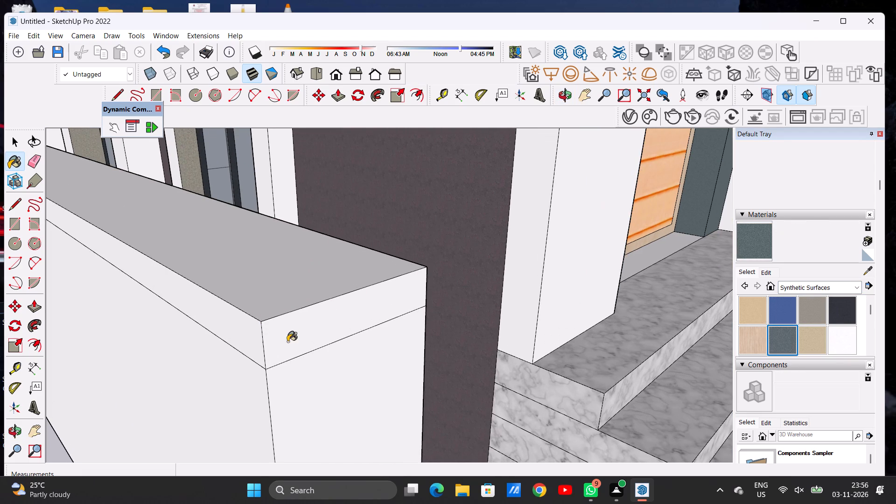
left_click(291, 342)
left_click(288, 292)
Apply Formica Speckled Grey to the top band of the boundary wall next to the gate, on its end and front faces.
scroll(245, 306, "down", 20)
scroll(245, 306, "down", 2)
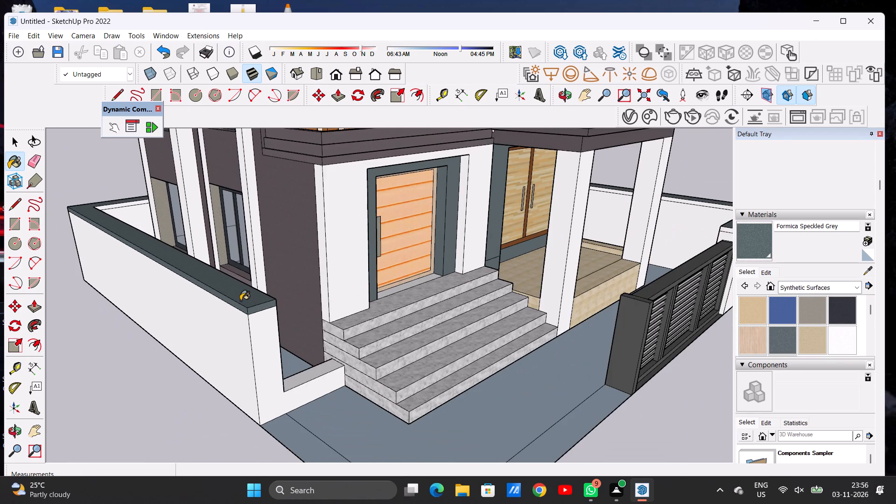
scroll(240, 301, "down", 2)
scroll(706, 235, "up", 1)
scroll(706, 235, "down", 1)
scroll(706, 235, "up", 5)
scroll(704, 234, "down", 1)
scroll(700, 233, "up", 5)
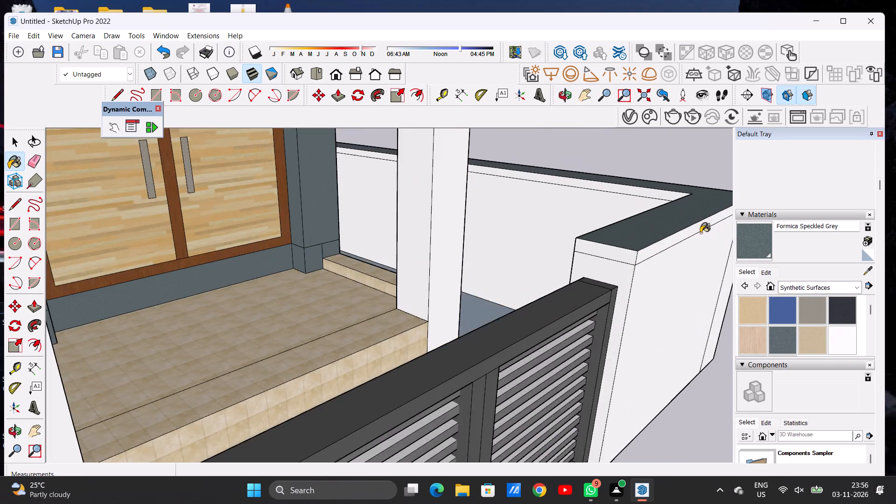
scroll(700, 233, "up", 18)
left_click(567, 279)
left_click(622, 278)
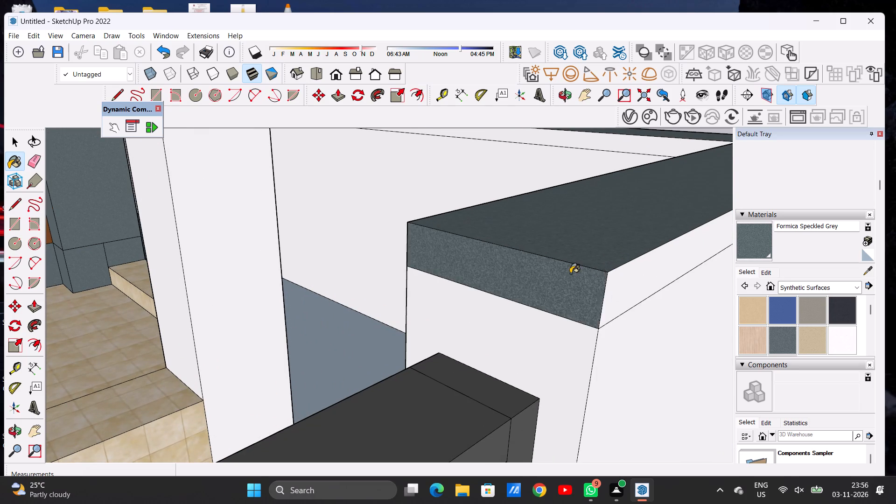
Apply Formica Speckled Grey to the inner top band of the side boundary wall next to the porch.
scroll(570, 273, "down", 14)
scroll(661, 167, "up", 10)
scroll(612, 209, "down", 1)
scroll(612, 209, "up", 2)
left_click(597, 224)
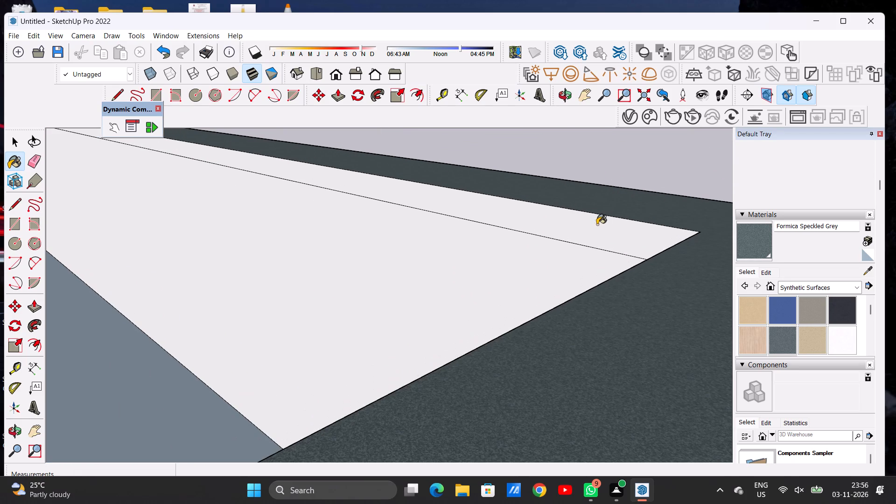
Apply Formica Speckled Grey to the inner top band of the rear boundary wall, behind the side windows.
scroll(597, 224, "down", 8)
scroll(612, 217, "down", 15)
scroll(606, 205, "up", 1)
scroll(606, 205, "down", 7)
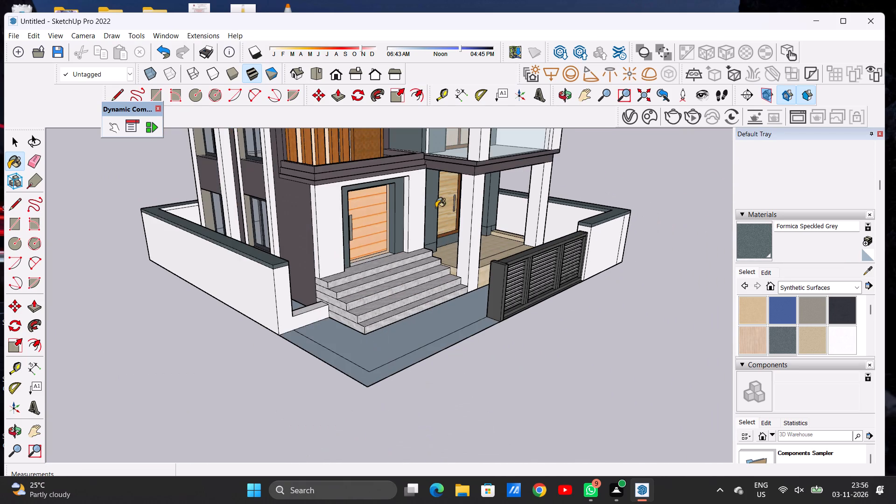
scroll(212, 211, "up", 6)
scroll(212, 203, "down", 1)
scroll(212, 203, "up", 12)
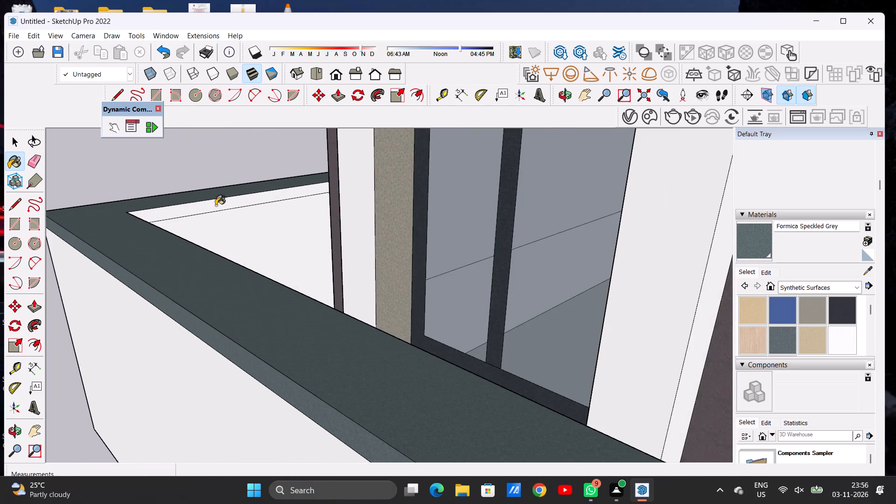
left_click(216, 205)
Apply Formica Speckled Grey to both inner top band segments of the boundary wall beside the entrance steps.
key("o")
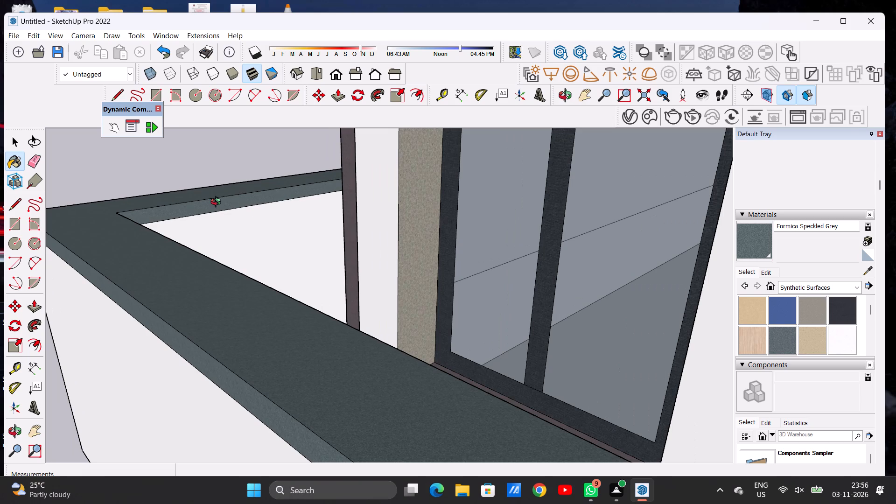
scroll(297, 183, "down", 9)
left_click_drag(396, 214, 185, 197)
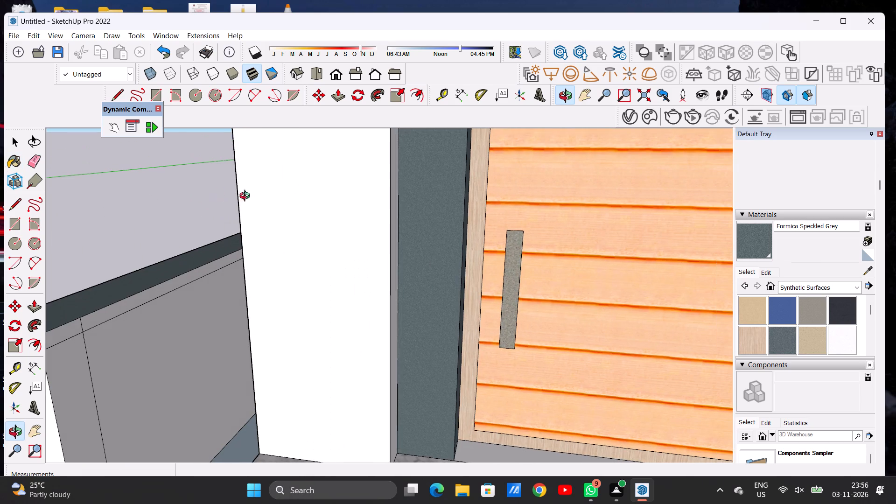
scroll(332, 185, "down", 7)
scroll(161, 257, "up", 1)
scroll(161, 264, "down", 2)
scroll(161, 268, "up", 5)
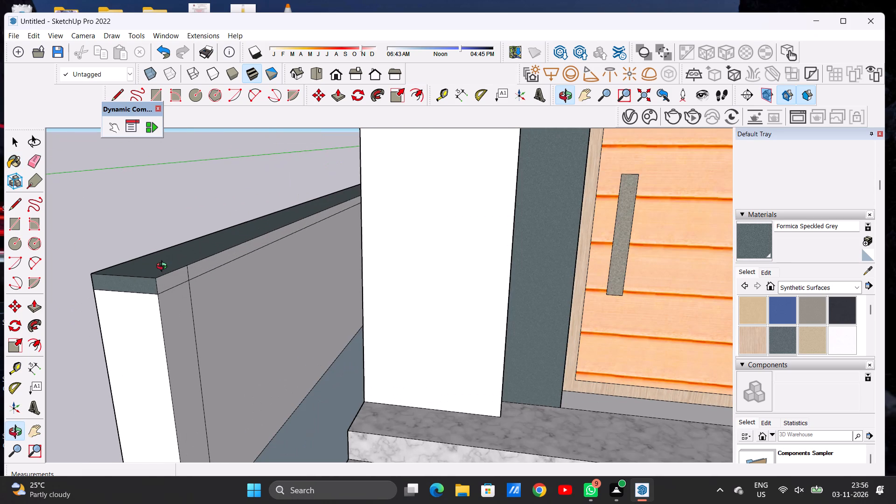
left_click(762, 237)
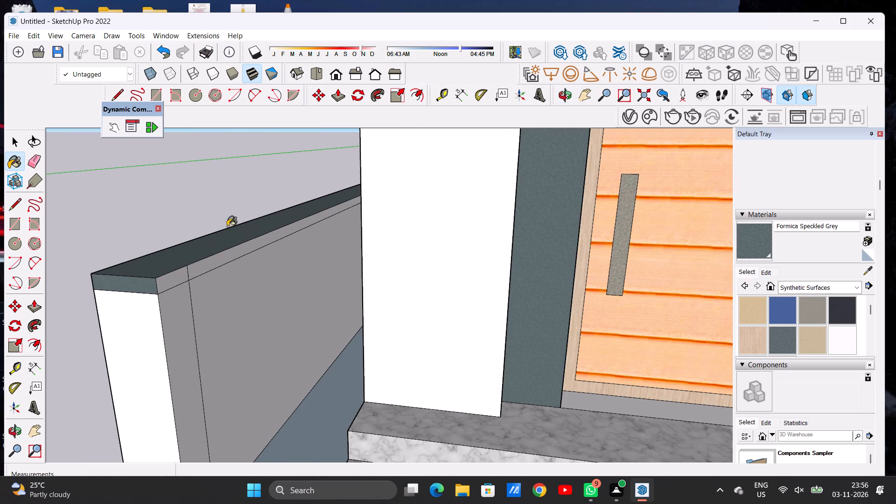
scroll(224, 230, "up", 5)
left_click(129, 317)
left_click(187, 295)
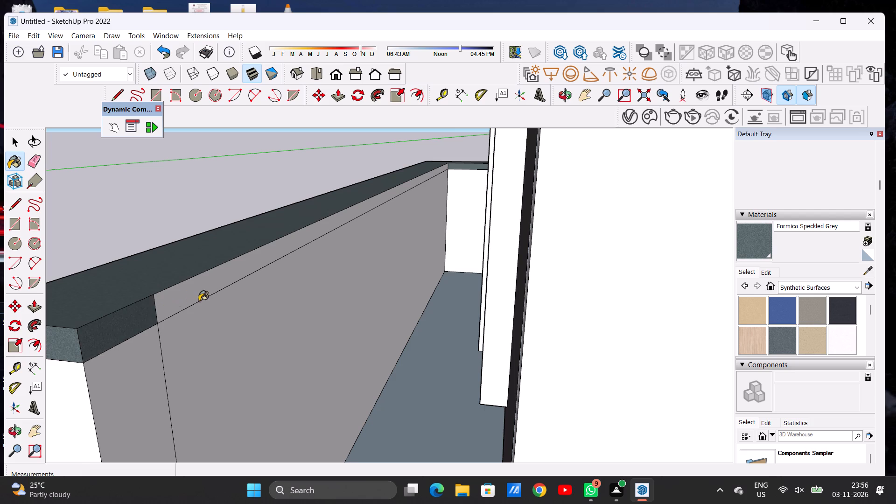
scroll(277, 291, "down", 10)
key("space")
Apply Formica Speckled Grey to the outer top bands of the porch-side and rear boundary walls at their shared rear corner.
type("O")
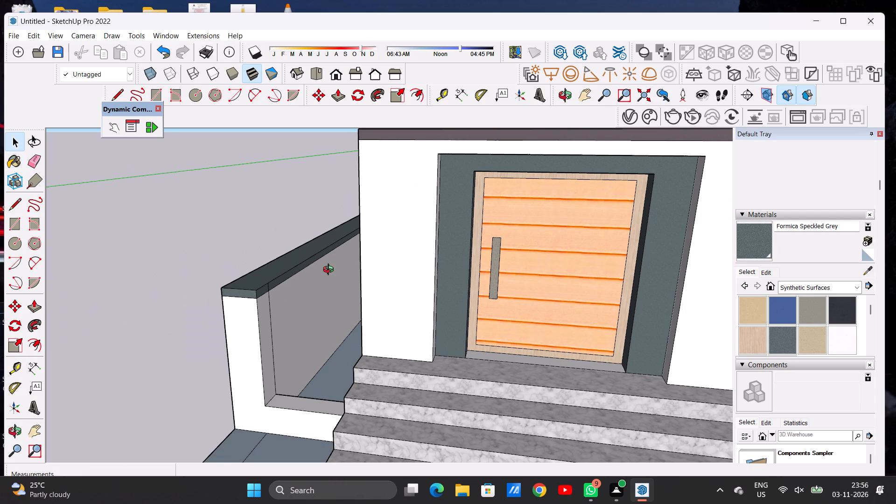
scroll(347, 223, "down", 5)
scroll(347, 223, "up", 3)
scroll(347, 223, "down", 9)
left_click_drag(596, 237, 675, 236)
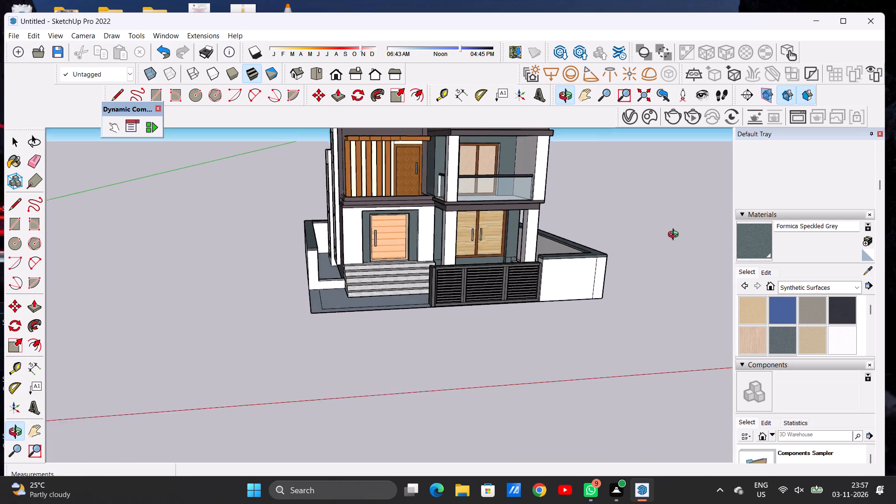
left_click_drag(675, 236, 410, 229)
scroll(387, 242, "down", 4)
left_click_drag(622, 268, 456, 272)
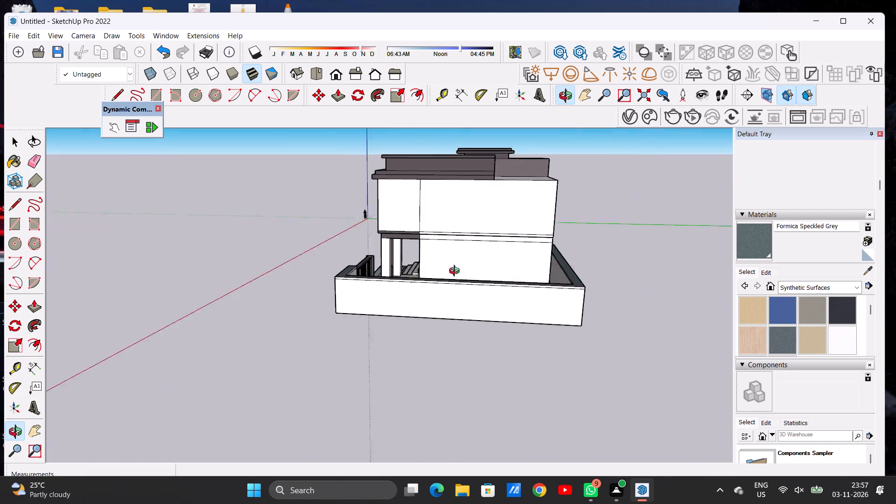
left_click_drag(456, 272, 295, 279)
scroll(378, 354, "up", 7)
scroll(369, 325, "down", 1)
scroll(371, 327, "up", 8)
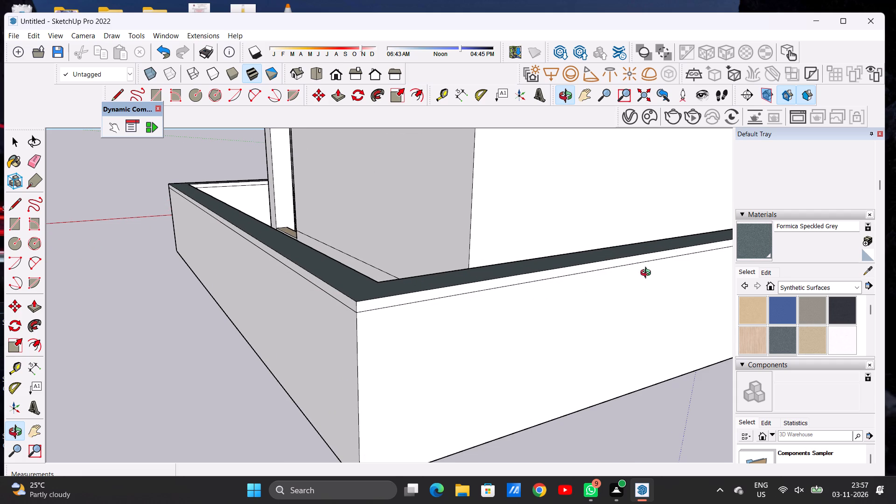
left_click(755, 238)
scroll(393, 291, "up", 5)
scroll(325, 311, "up", 5)
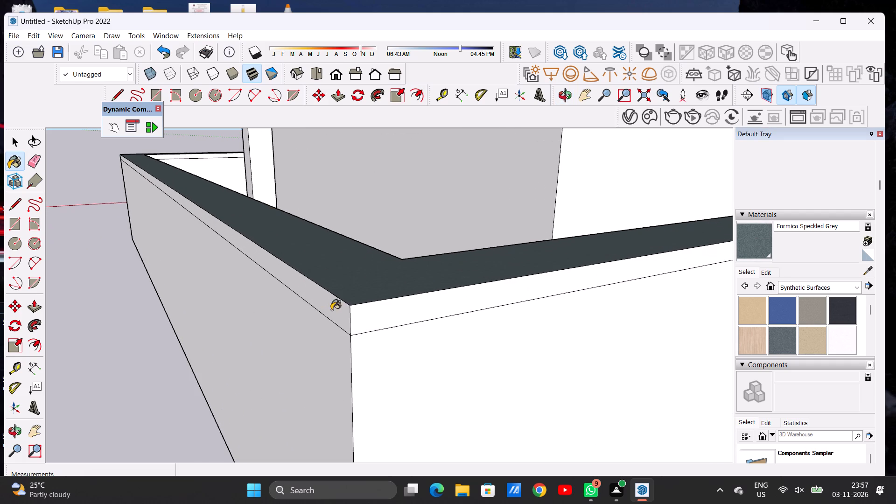
scroll(326, 312, "down", 1)
left_click(340, 308)
left_click(368, 311)
key("space")
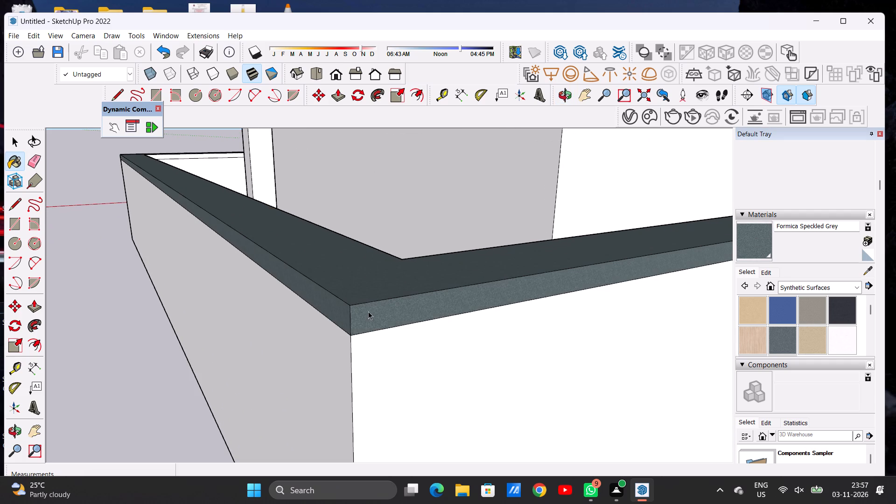
Examine the boundary walls' coping, the gate and the front entrance from around the house to review the finish.
type("O")
scroll(365, 300, "down", 7)
scroll(426, 293, "down", 7)
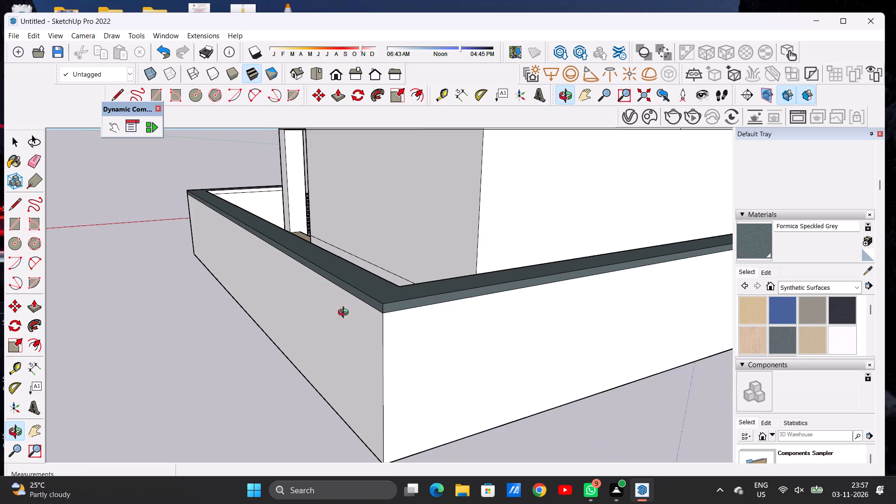
scroll(345, 314, "down", 8)
left_click_drag(583, 280, 356, 281)
left_click_drag(539, 289, 268, 288)
left_click_drag(478, 288, 294, 287)
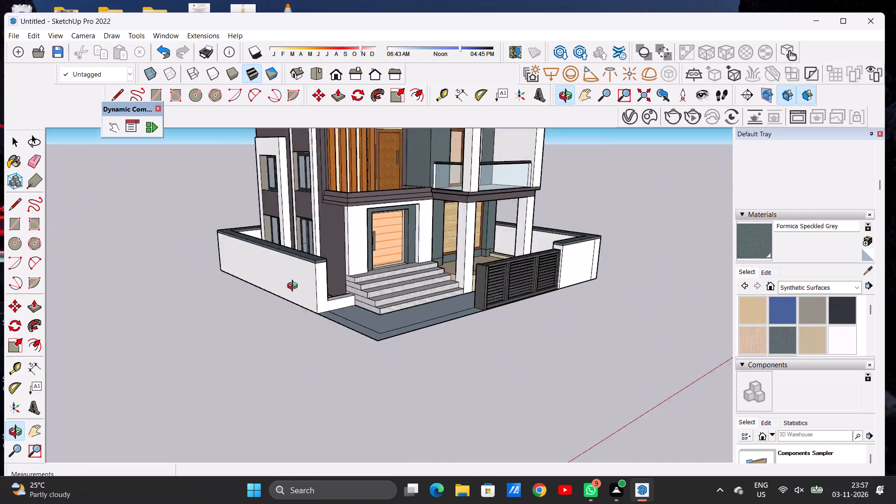
left_click_drag(294, 287, 262, 287)
left_click_drag(491, 288, 458, 285)
scroll(470, 296, "down", 6)
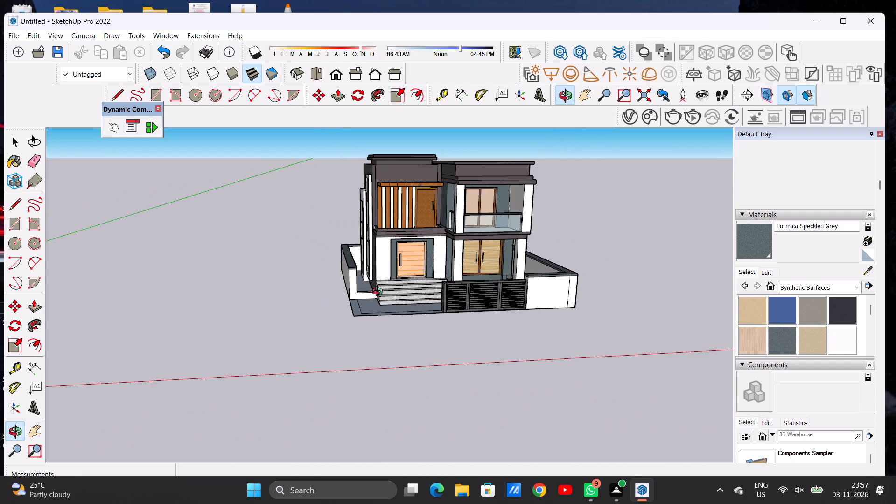
scroll(363, 288, "up", 11)
scroll(371, 269, "down", 1)
scroll(371, 269, "up", 2)
left_click_drag(351, 276, 402, 291)
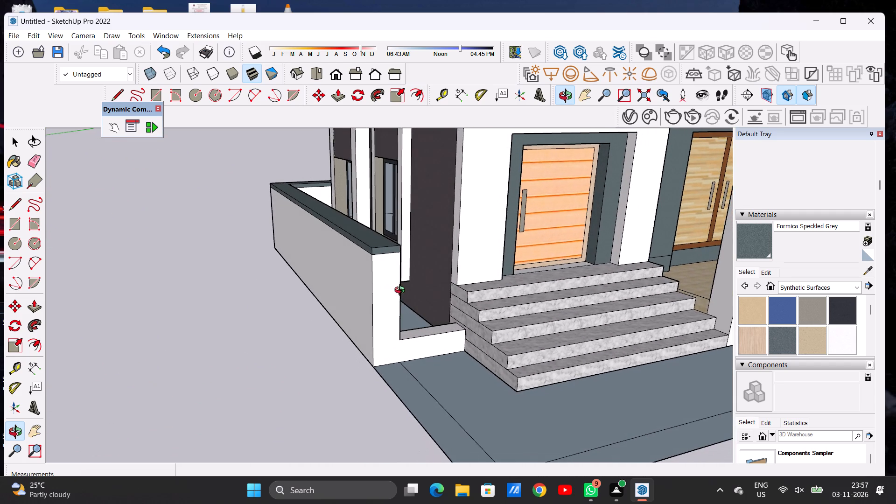
Apply Terrazzo Tile Light to the outer face and front end of the boundary wall beside the entrance steps.
left_click_drag(402, 291, 413, 291)
scroll(400, 288, "up", 7)
left_click_drag(363, 286, 450, 297)
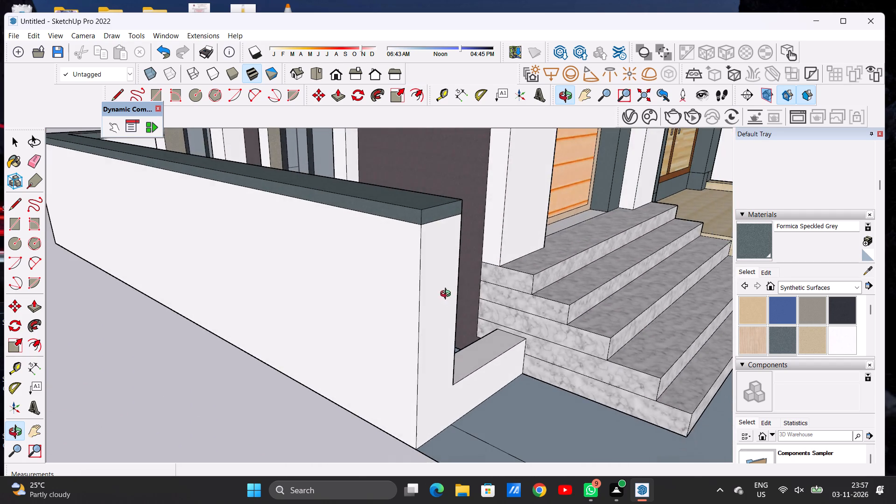
scroll(392, 280, "down", 7)
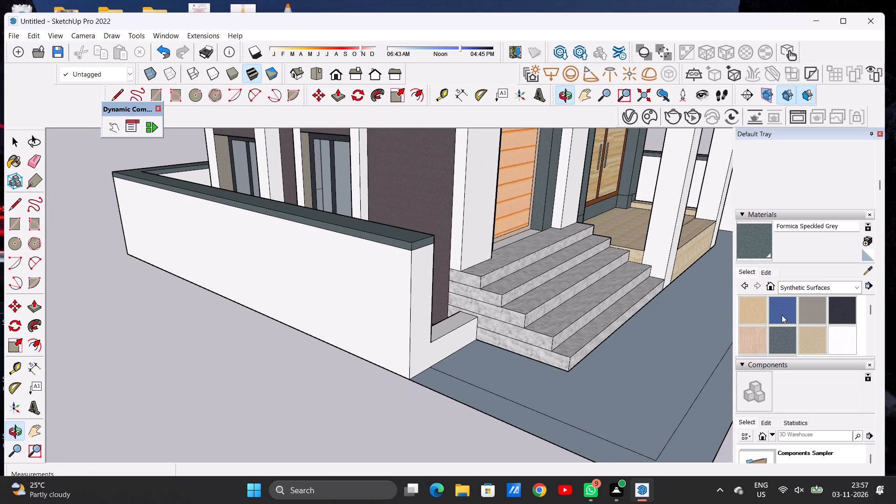
scroll(783, 322, "down", 2)
left_click(782, 313)
left_click(399, 299)
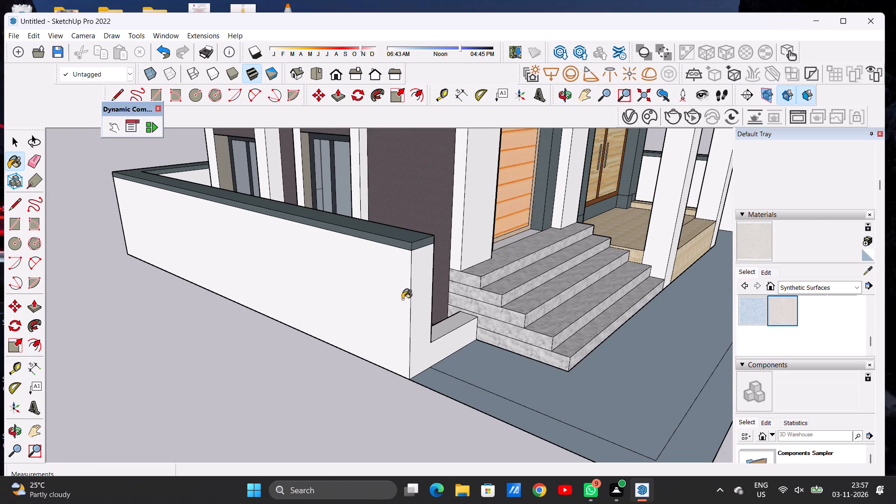
scroll(426, 296, "up", 4)
left_click(415, 296)
Apply Terrazzo Tile Light to the top of the low kerb between the boundary wall and the entrance steps.
scroll(441, 319, "down", 6)
scroll(460, 335, "up", 6)
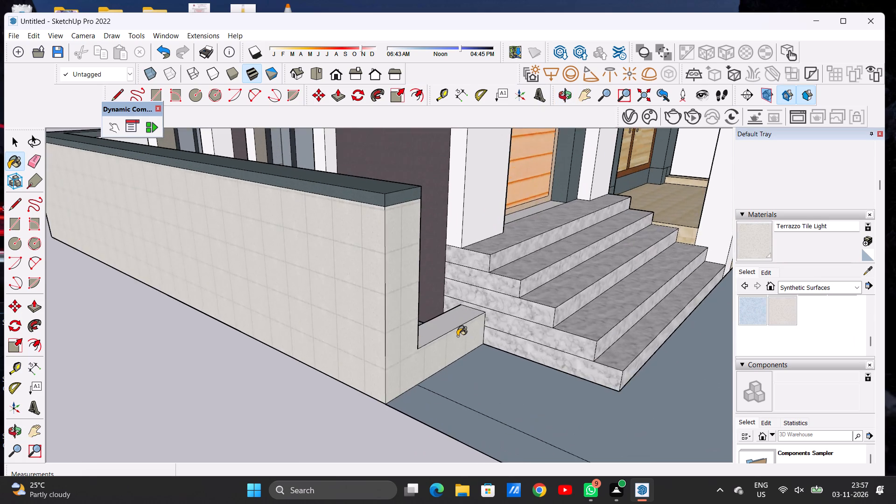
scroll(457, 331, "up", 5)
scroll(457, 330, "down", 1)
scroll(457, 330, "up", 1)
left_click(454, 312)
Apply Terrazzo Tile Light to both inner face segments of the boundary wall beside the entrance steps.
key("o")
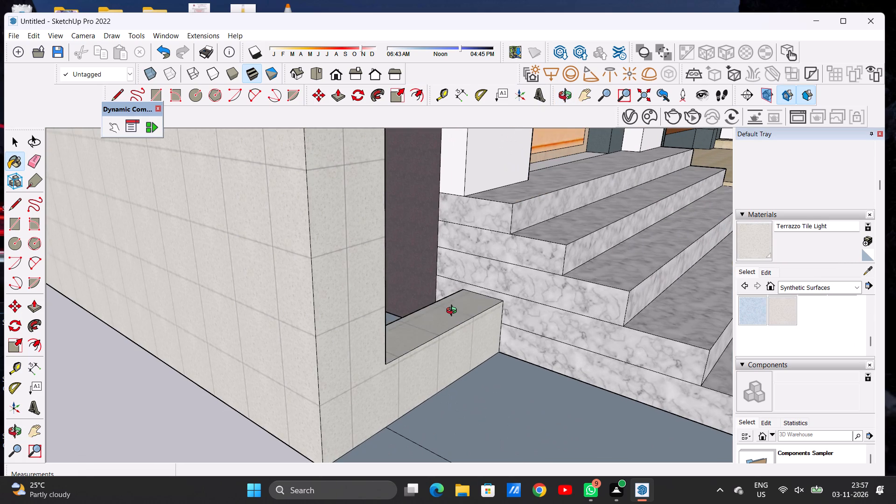
scroll(448, 265, "down", 6)
left_click_drag(490, 231, 228, 281)
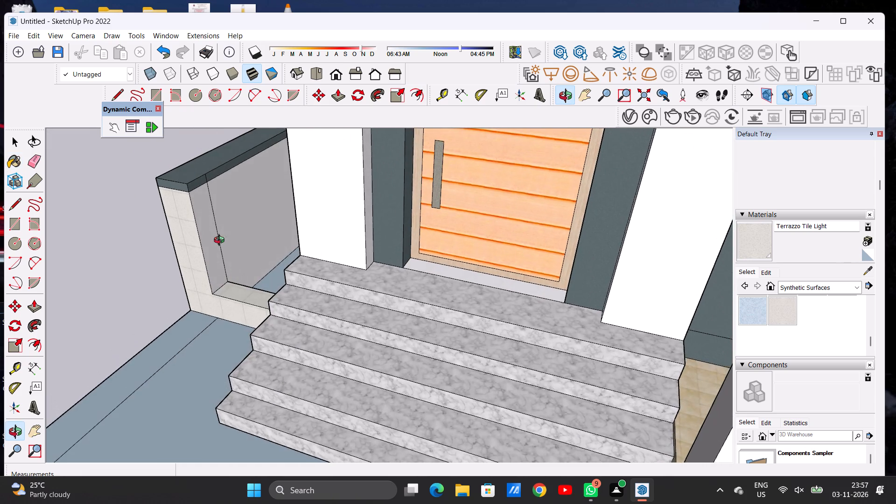
scroll(219, 240, "up", 5)
left_click(750, 241)
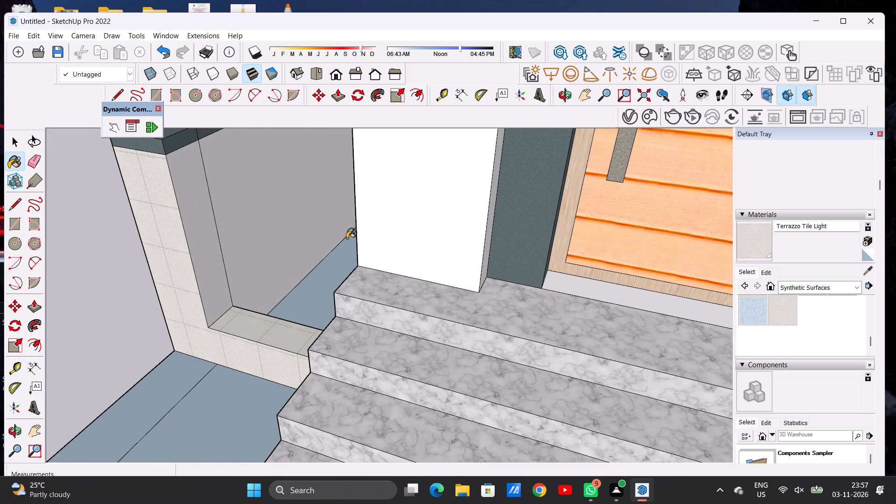
left_click(207, 257)
left_click(258, 224)
key("space")
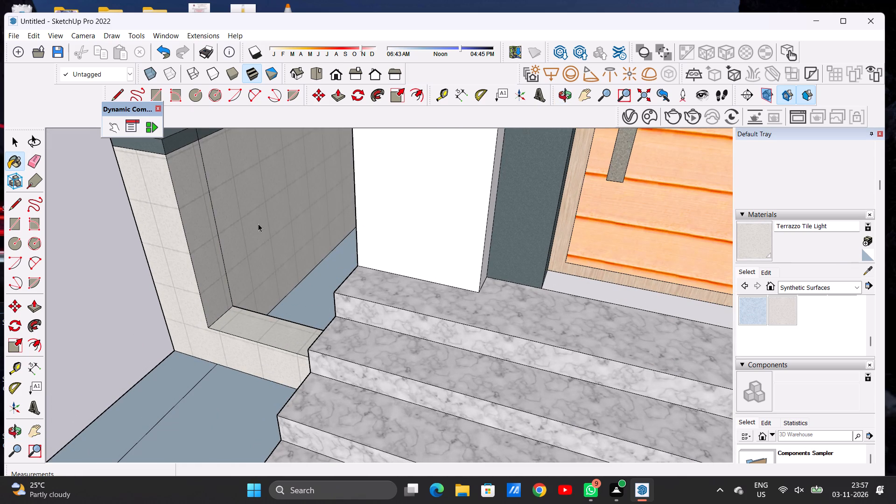
Apply Terrazzo Tile Light to the inner face of the rear boundary wall, below its grey coping.
type("OI")
scroll(292, 243, "down", 10)
left_click_drag(313, 247, 436, 245)
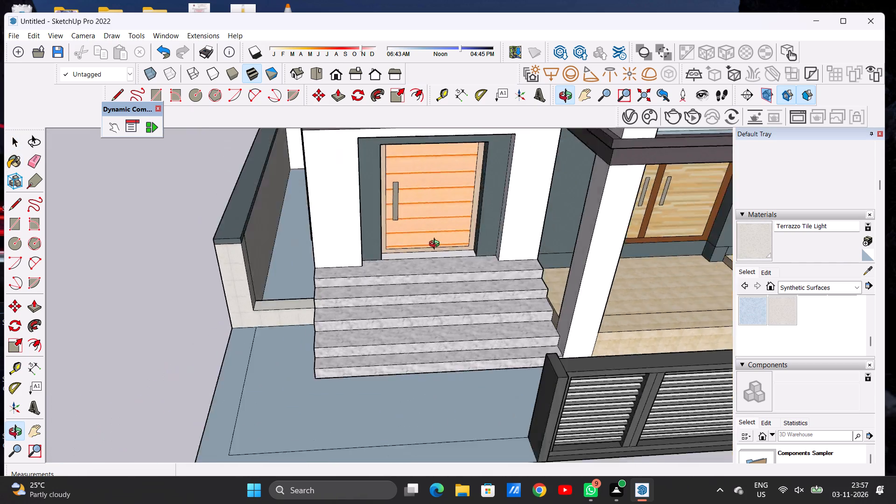
left_click_drag(436, 245, 528, 238)
left_click_drag(286, 253, 371, 240)
scroll(508, 215, "down", 7)
scroll(546, 216, "down", 4)
left_click_drag(359, 235, 454, 239)
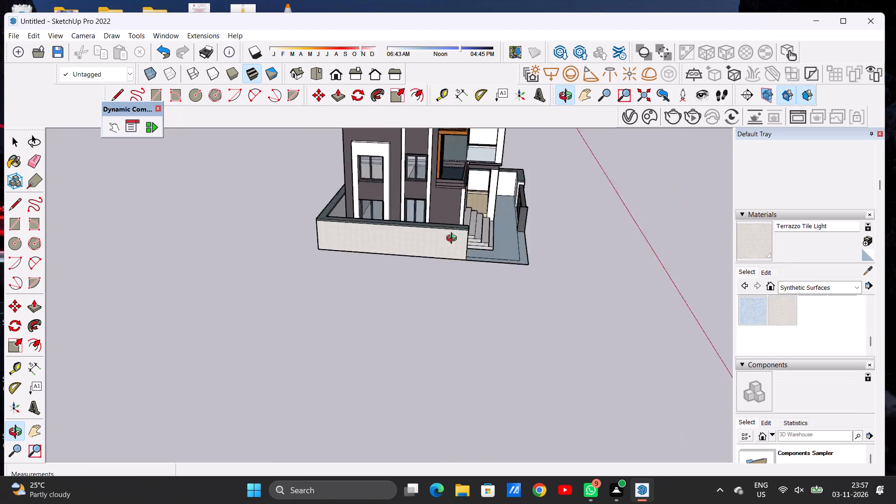
left_click_drag(454, 239, 692, 219)
left_click_drag(303, 225, 142, 266)
left_click_drag(249, 213, 158, 213)
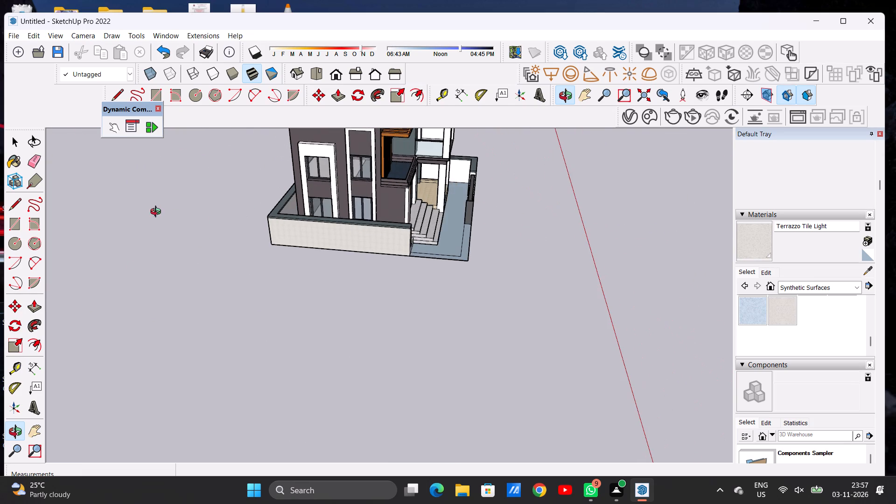
scroll(277, 200, "up", 14)
scroll(289, 206, "down", 1)
scroll(289, 206, "up", 9)
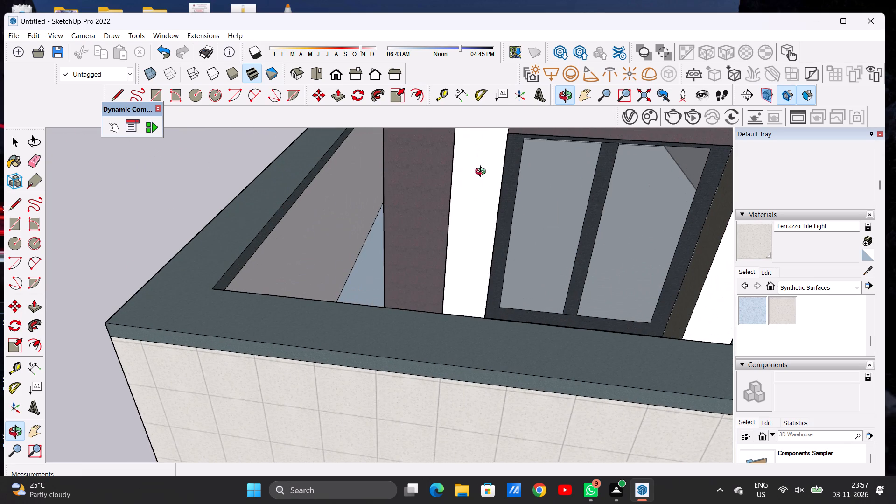
left_click(762, 240)
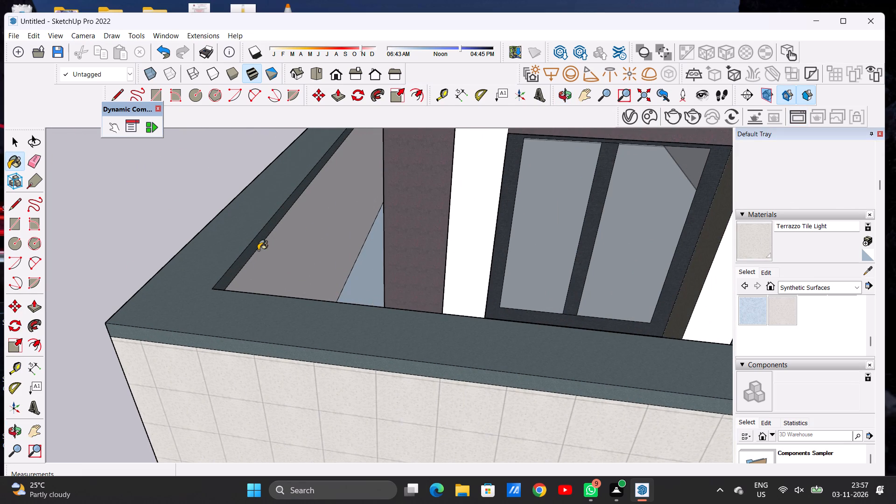
left_click(271, 252)
key("space")
Apply Terrazzo Tile Light to the outer face of the rear boundary wall.
type("O")
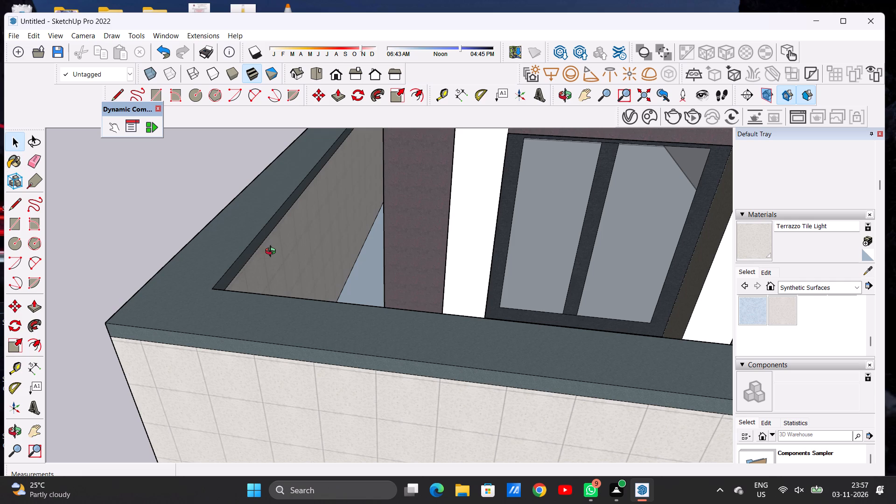
scroll(277, 252, "down", 9)
left_click_drag(261, 258, 518, 227)
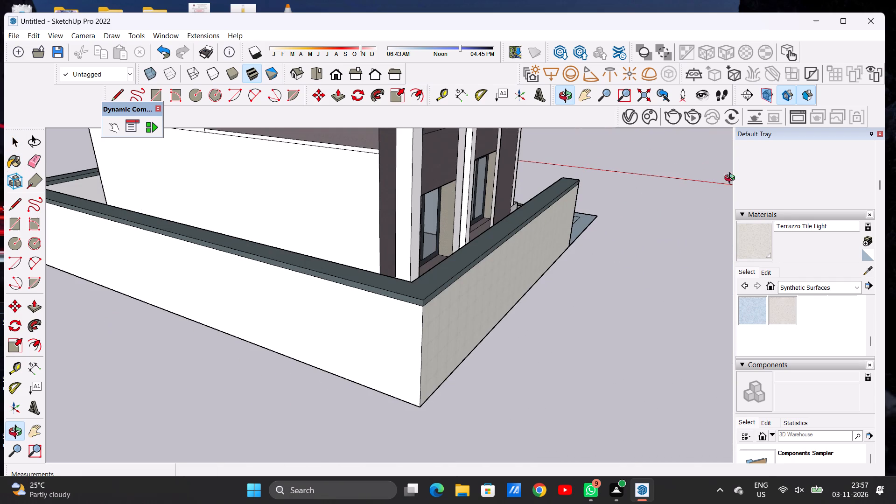
left_click(747, 240)
left_click(367, 308)
scroll(617, 264, "down", 2)
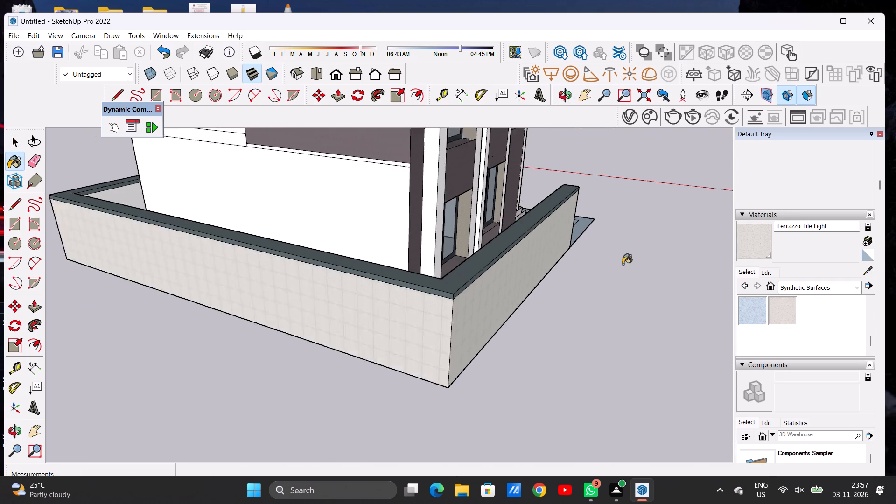
scroll(623, 264, "down", 9)
scroll(362, 251, "up", 9)
key("space")
Apply Terrazzo Tile Light to the inner face of the porch-side boundary wall.
type("O")
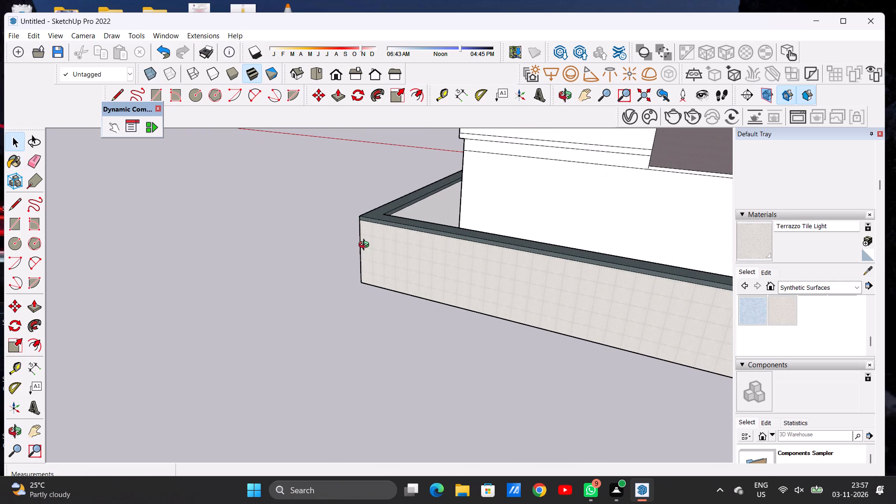
scroll(333, 250, "down", 7)
left_click_drag(337, 255, 596, 238)
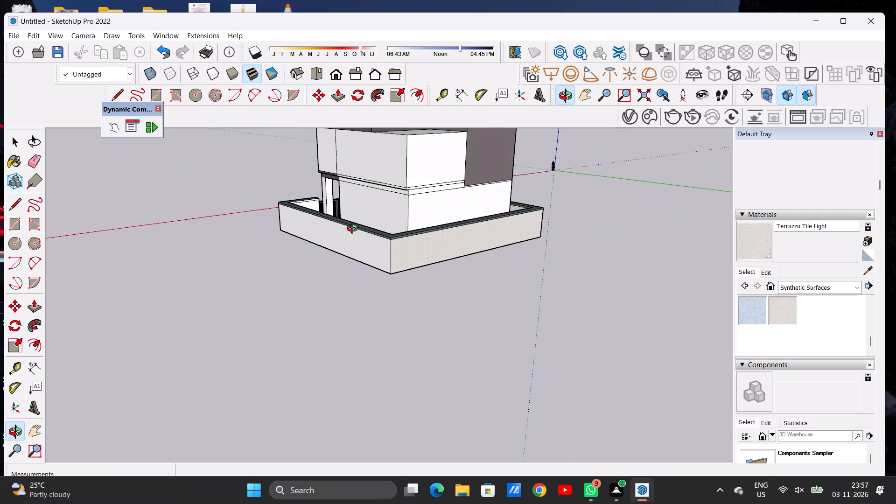
scroll(354, 223, "up", 6)
left_click_drag(391, 208, 249, 270)
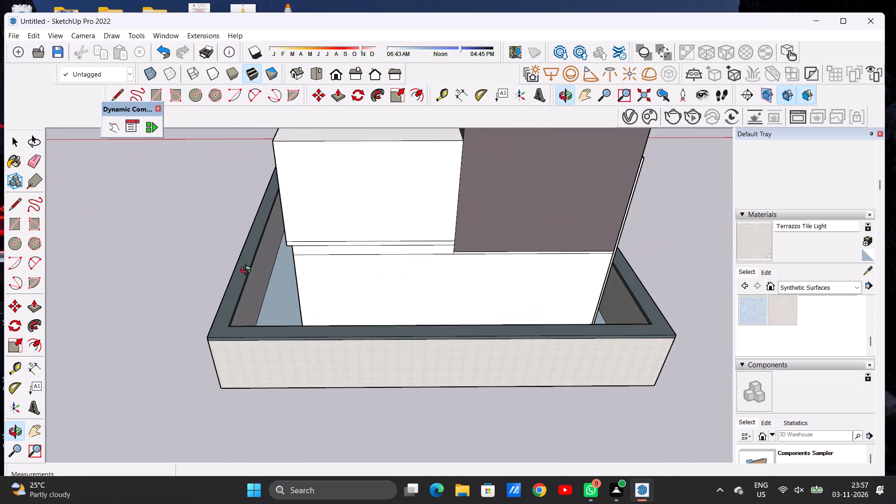
scroll(248, 277, "up", 6)
left_click(749, 239)
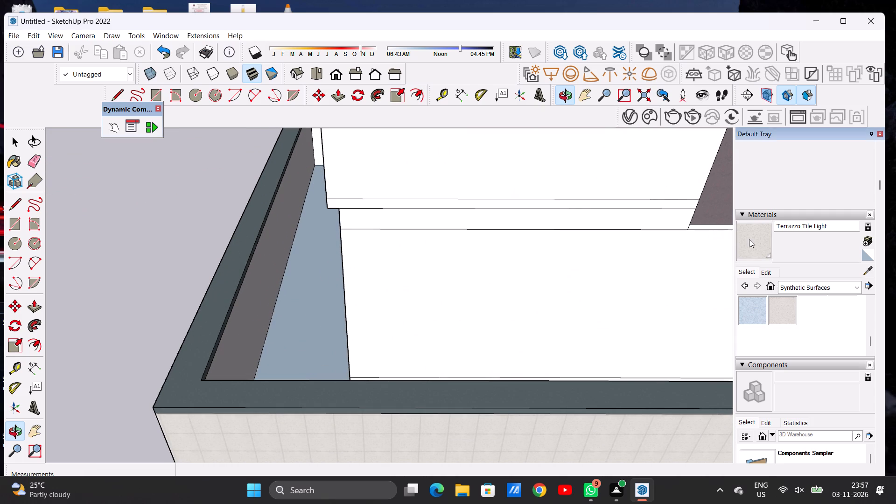
left_click(243, 309)
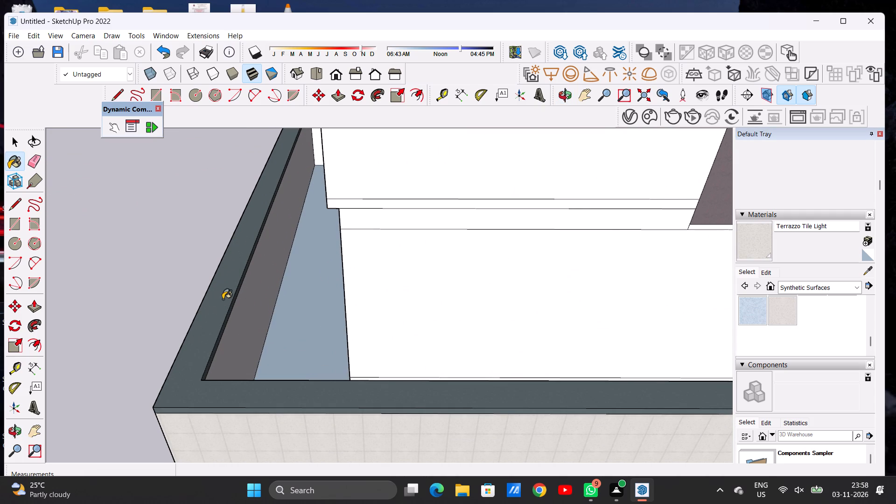
key("space")
Apply Terrazzo Tile Light to the outer face of the porch-side boundary wall.
type("O")
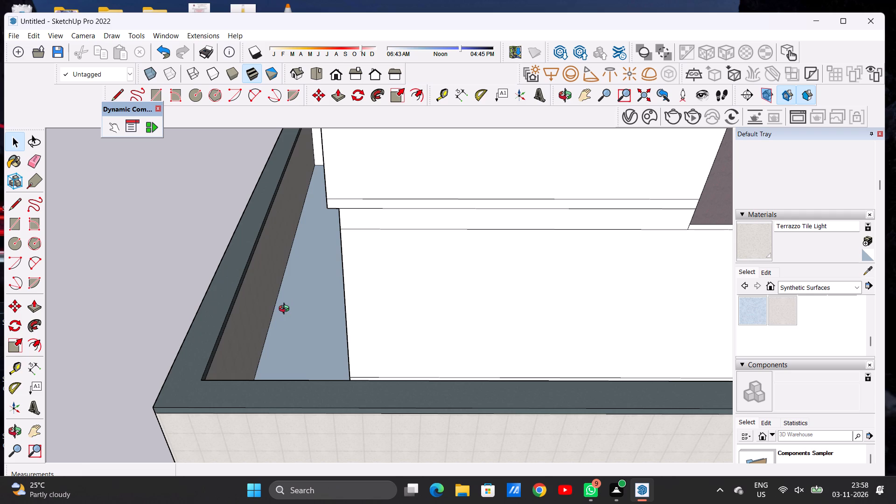
left_click_drag(201, 304, 338, 287)
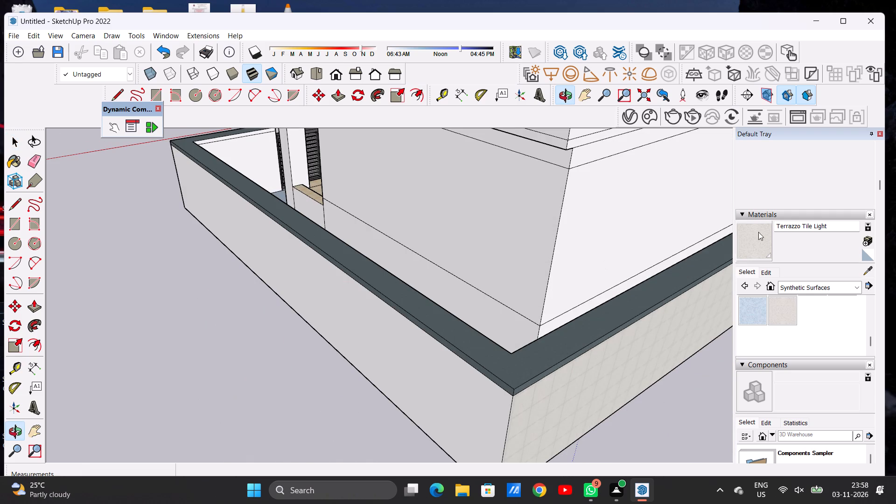
left_click(754, 242)
left_click(478, 388)
Apply Terrazzo Tile Light to the inner face of the short front boundary wall beside the gate.
scroll(479, 395, "down", 11)
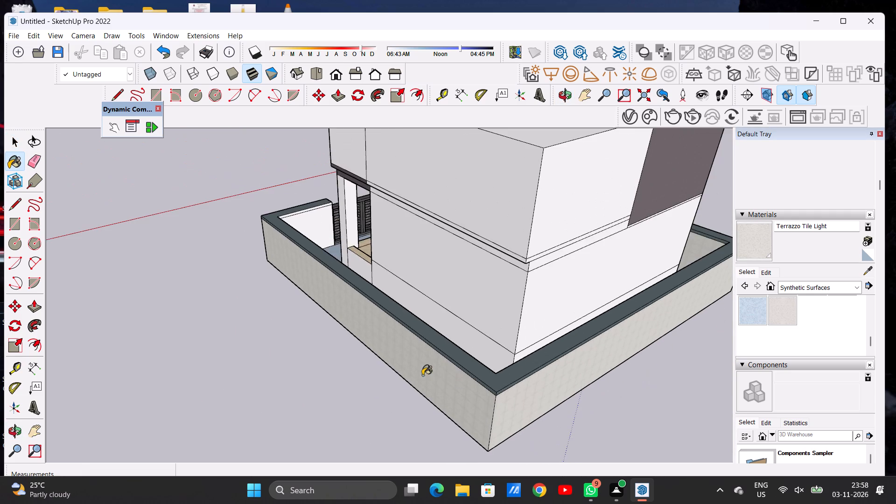
scroll(294, 244, "up", 3)
scroll(294, 243, "down", 1)
scroll(294, 243, "up", 17)
left_click(339, 231)
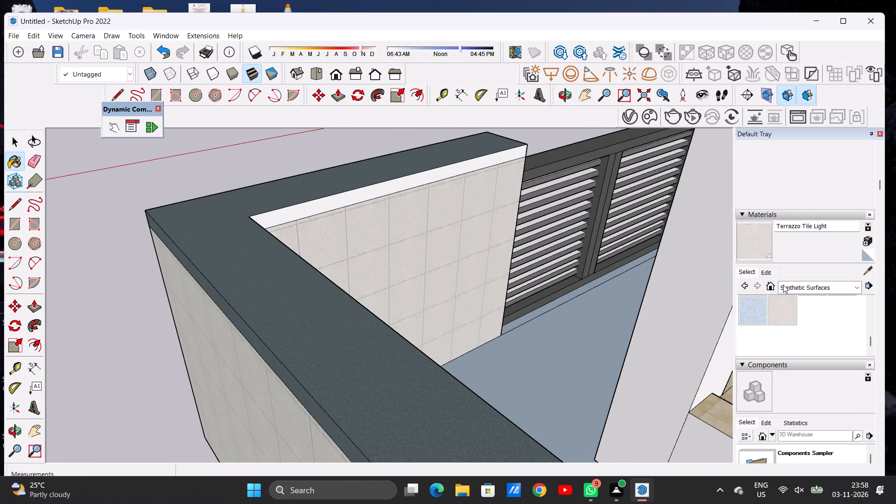
Apply Formica Speckled Grey to the inner top band of the short front boundary wall beside the gate.
scroll(786, 313, "up", 1)
left_click(778, 327)
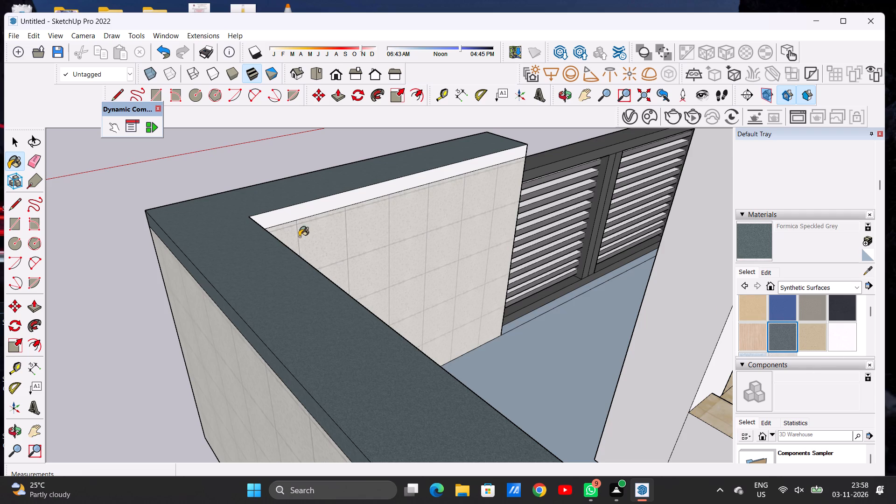
scroll(288, 228, "up", 6)
left_click(268, 210)
scroll(276, 224, "down", 6)
key("space")
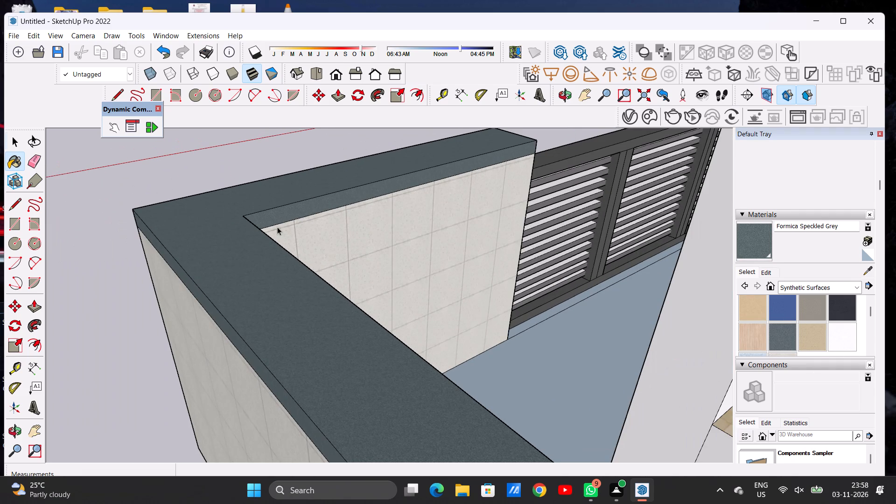
Apply Terrazzo Tile Light to both outer face segments of the short front boundary wall beside the gate.
type("O")
scroll(296, 237, "down", 3)
left_click_drag(356, 248, 203, 251)
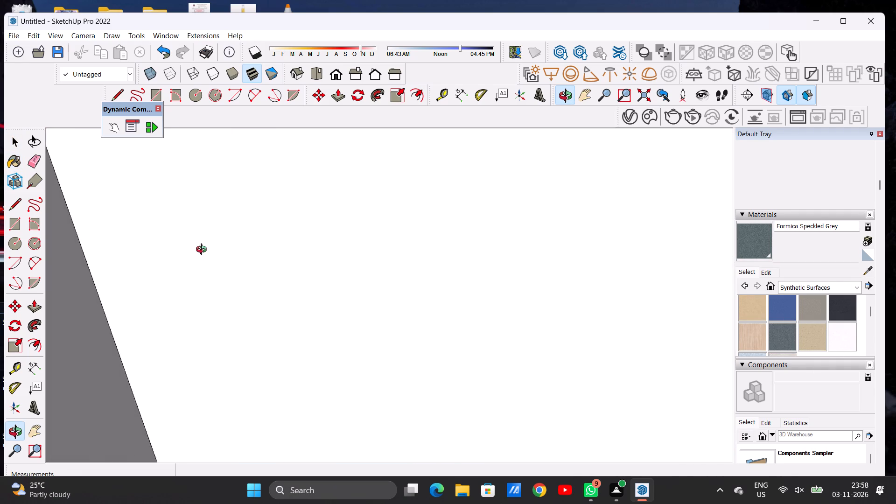
left_click_drag(203, 251, 376, 251)
scroll(360, 259, "down", 4)
scroll(357, 261, "up", 1)
scroll(357, 261, "down", 2)
left_click_drag(327, 265, 547, 260)
left_click_drag(355, 258, 657, 223)
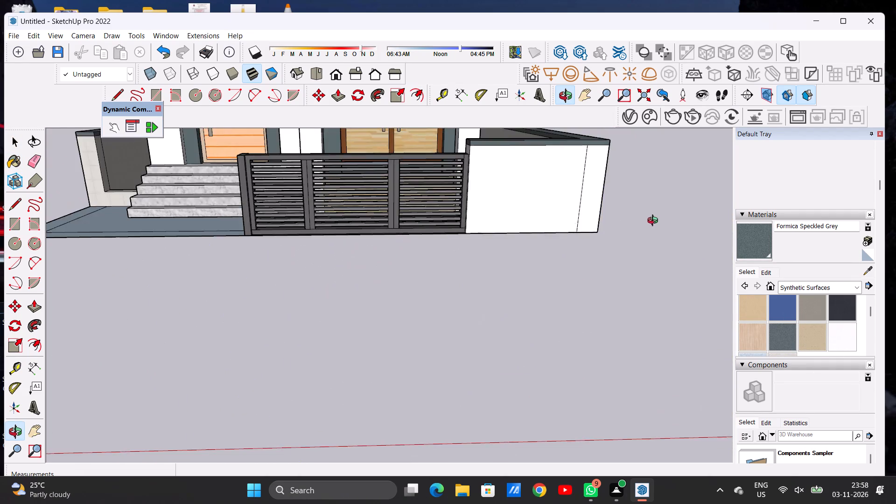
scroll(403, 241, "down", 14)
scroll(473, 226, "up", 1)
scroll(473, 226, "down", 1)
scroll(473, 226, "up", 1)
scroll(471, 225, "down", 1)
scroll(467, 224, "up", 3)
scroll(428, 209, "up", 7)
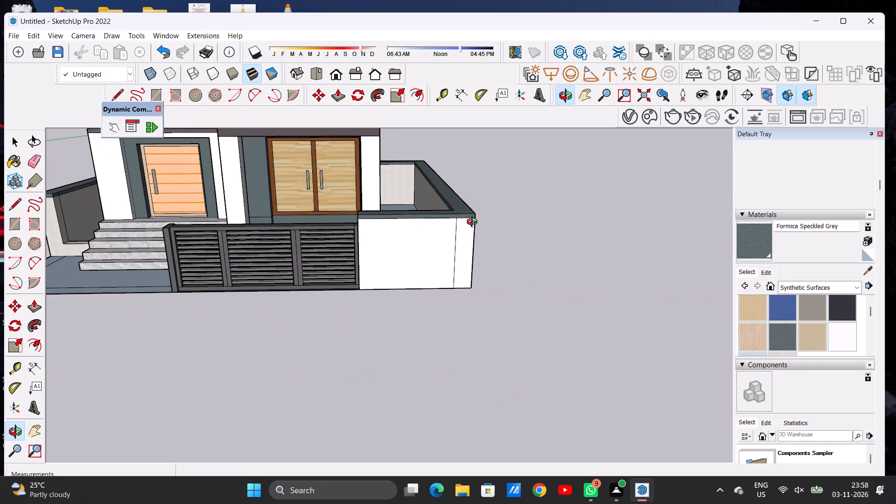
left_click_drag(497, 223, 339, 251)
scroll(349, 252, "up", 7)
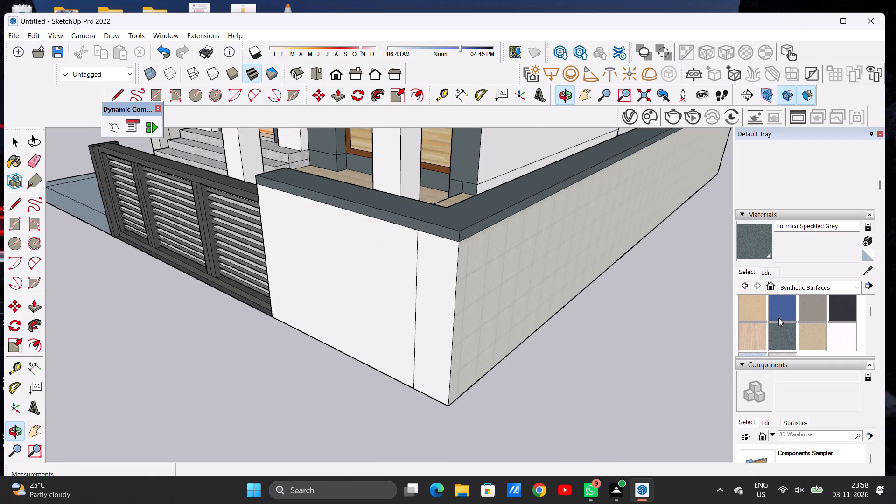
scroll(799, 319, "down", 2)
left_click(787, 254)
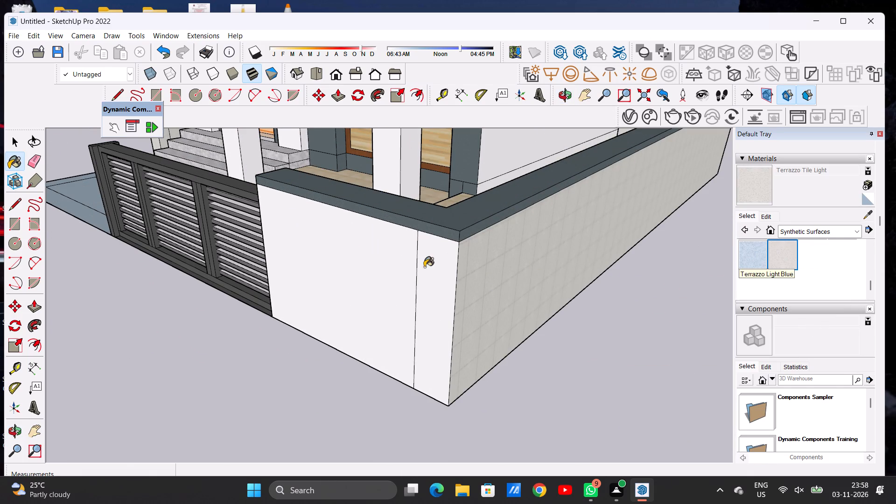
left_click(442, 265)
left_click(377, 260)
key("space")
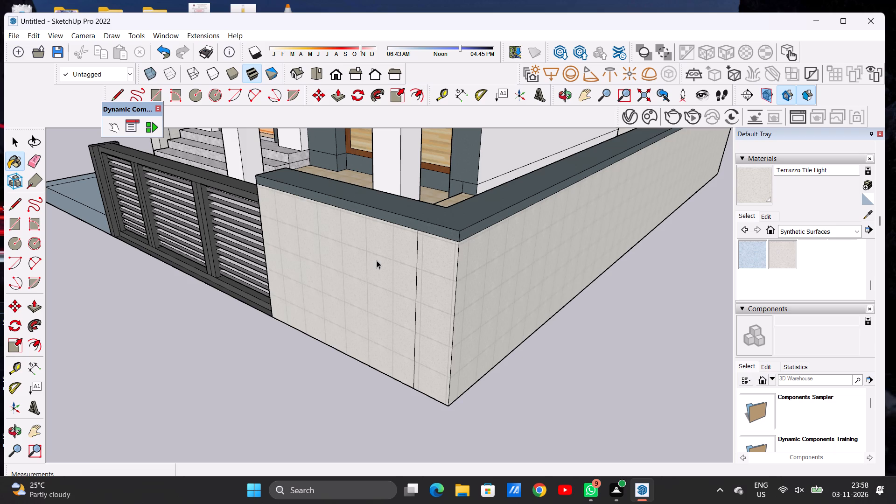
Examine the clad boundary walls and their coping from the gate corner around to the far side of the house.
key("o")
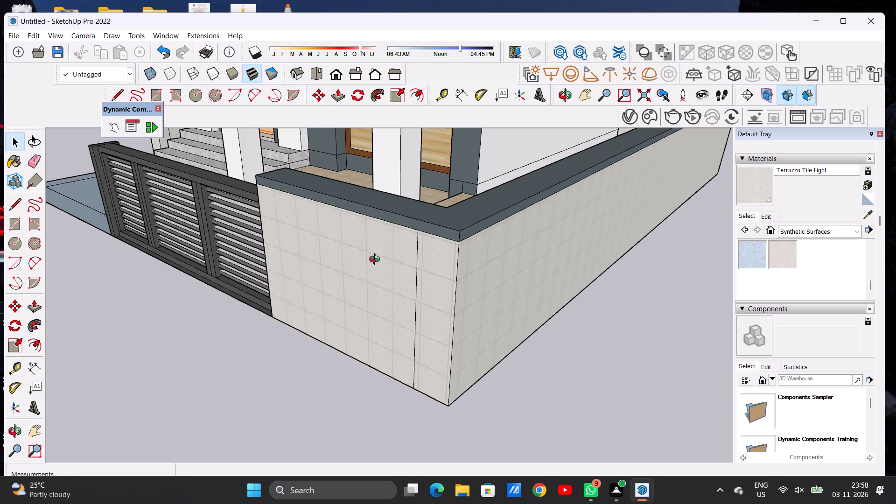
scroll(377, 260, "down", 8)
scroll(418, 259, "down", 10)
left_click_drag(387, 263, 572, 245)
left_click_drag(413, 248, 582, 237)
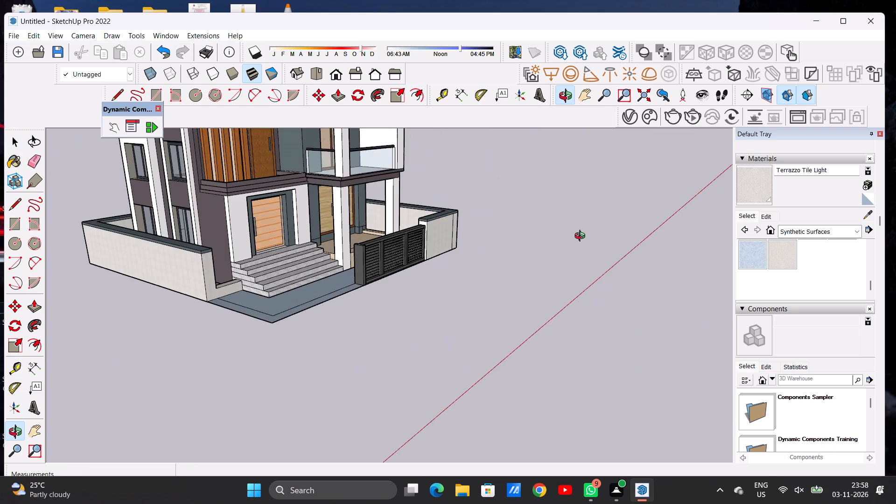
left_click_drag(582, 237, 268, 273)
scroll(280, 184, "up", 1)
scroll(280, 184, "down", 1)
scroll(280, 184, "up", 1)
scroll(280, 184, "down", 1)
scroll(280, 184, "up", 10)
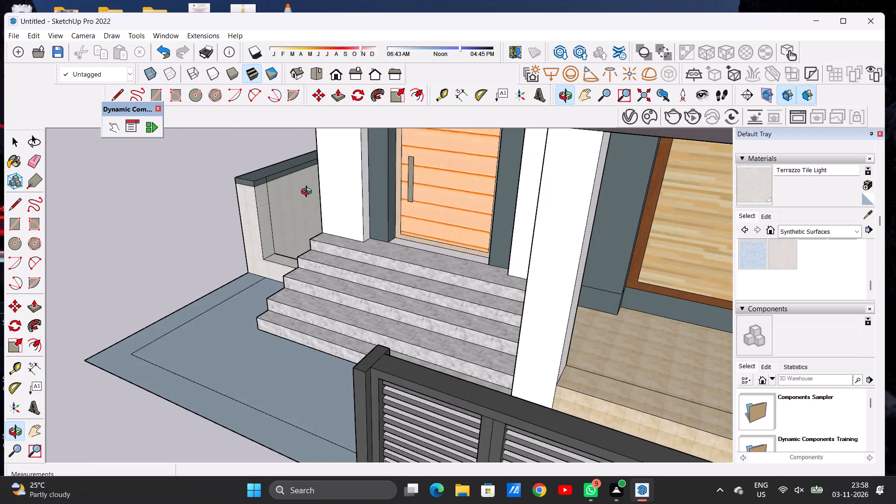
scroll(308, 193, "up", 5)
scroll(264, 197, "down", 1)
scroll(264, 197, "up", 4)
left_click_drag(263, 207, 392, 200)
scroll(329, 224, "down", 1)
scroll(329, 224, "up", 1)
scroll(329, 224, "down", 9)
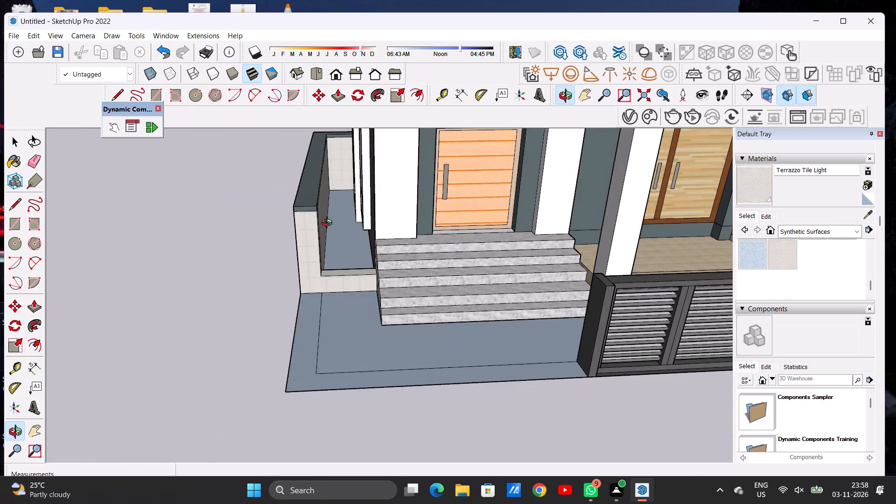
scroll(329, 224, "down", 7)
left_click_drag(320, 221, 491, 187)
scroll(259, 194, "up", 9)
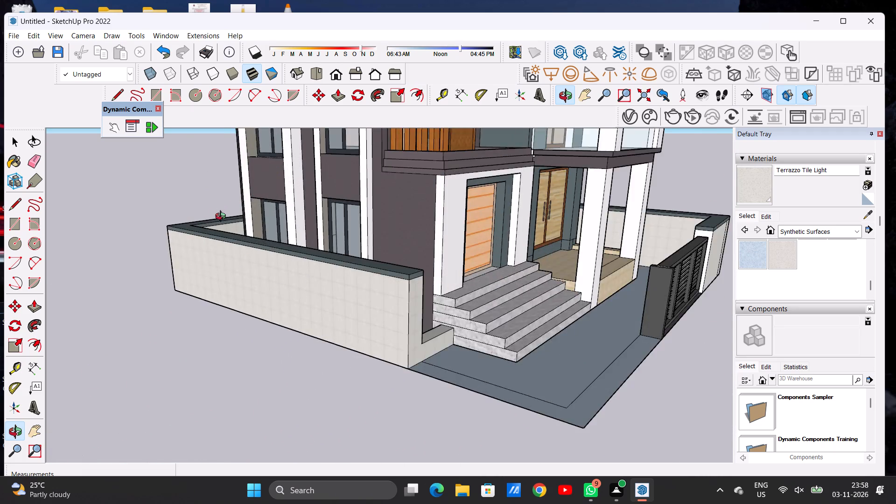
scroll(223, 217, "up", 5)
left_click_drag(240, 225, 472, 247)
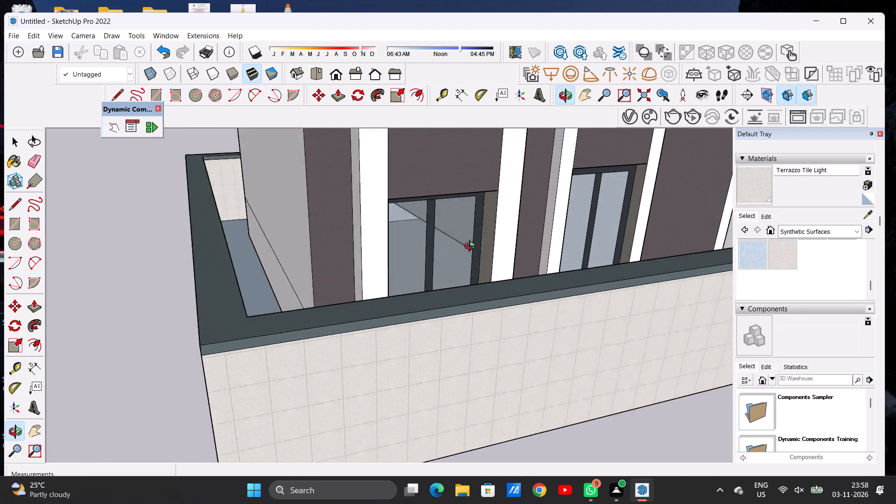
left_click_drag(472, 247, 500, 243)
scroll(299, 267, "down", 1)
scroll(298, 267, "up", 2)
scroll(296, 267, "down", 11)
left_click_drag(477, 225, 301, 225)
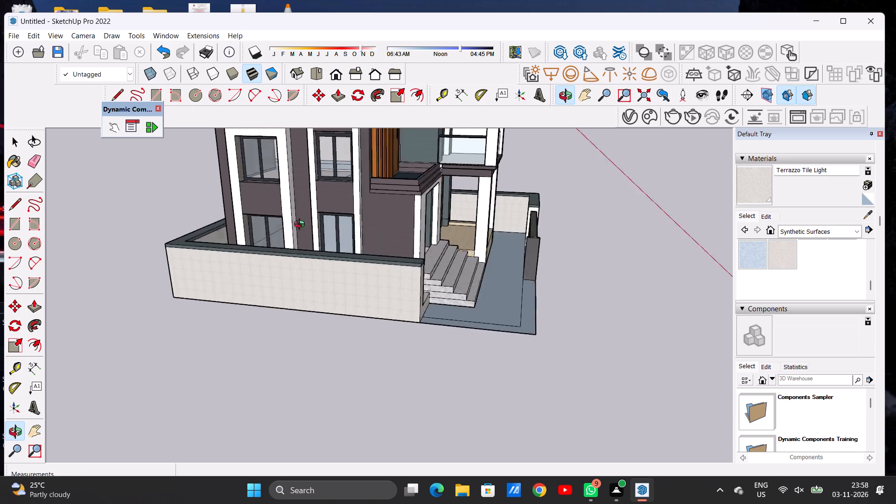
left_click_drag(301, 225, 254, 225)
scroll(234, 228, "down", 10)
left_click_drag(398, 227, 190, 218)
scroll(198, 226, "down", 4)
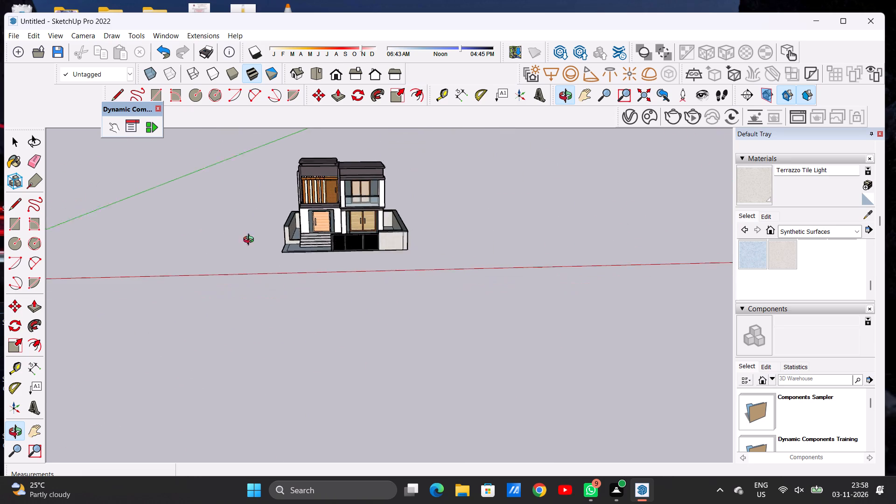
Inspect the main entrance up close, including the steps, door surround and the wall around the door.
scroll(251, 241, "down", 2)
scroll(301, 224, "up", 13)
left_click_drag(307, 250, 315, 231)
scroll(271, 189, "up", 6)
left_click_drag(277, 192, 396, 173)
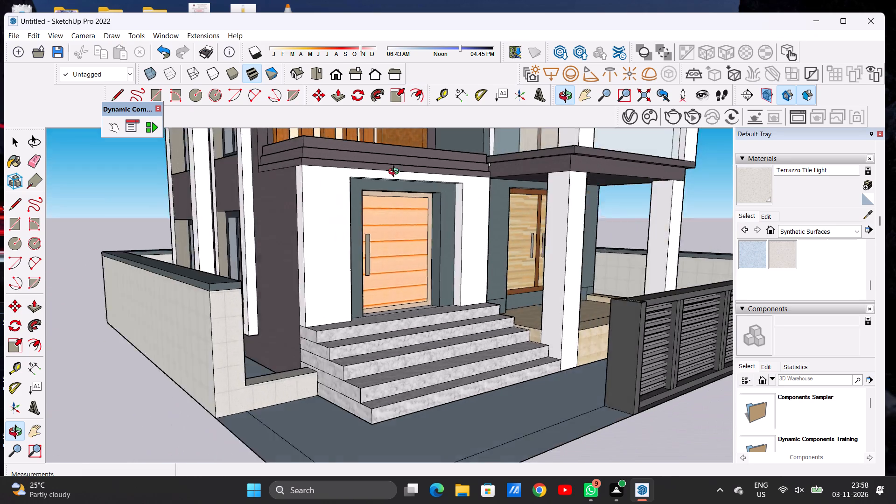
left_click_drag(396, 173, 294, 193)
left_click_drag(347, 195, 213, 224)
scroll(327, 200, "up", 5)
scroll(327, 200, "down", 1)
scroll(327, 200, "up", 4)
scroll(310, 185, "down", 1)
scroll(310, 185, "up", 2)
left_click_drag(322, 211, 364, 185)
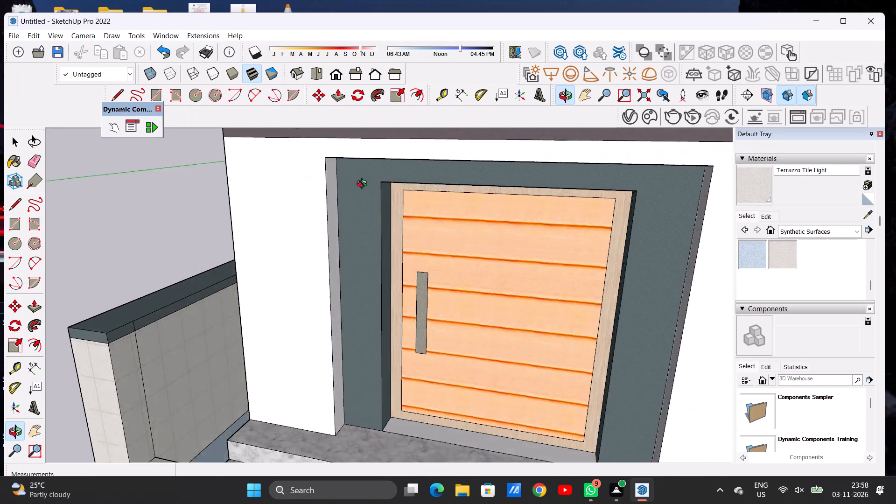
left_click_drag(364, 185, 384, 169)
scroll(322, 227, "down", 7)
scroll(319, 261, "up", 1)
scroll(321, 262, "down", 5)
scroll(378, 194, "up", 8)
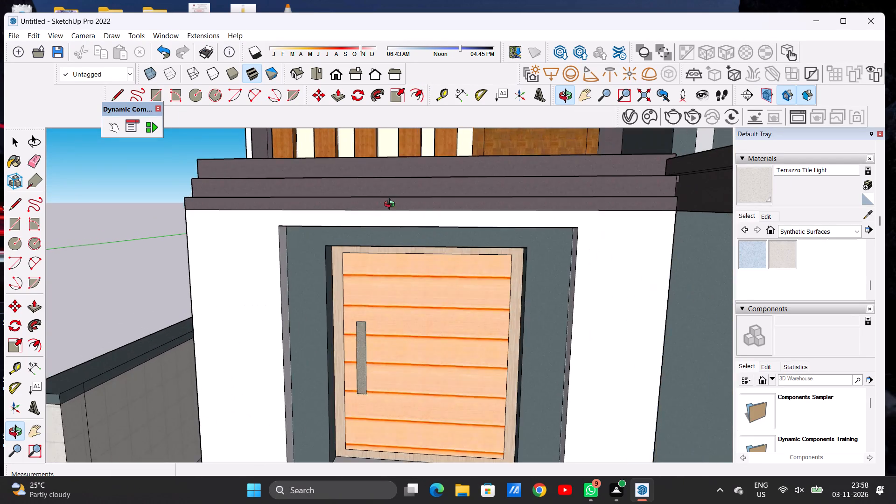
scroll(392, 205, "down", 1)
scroll(392, 205, "up", 9)
left_click_drag(399, 245, 428, 209)
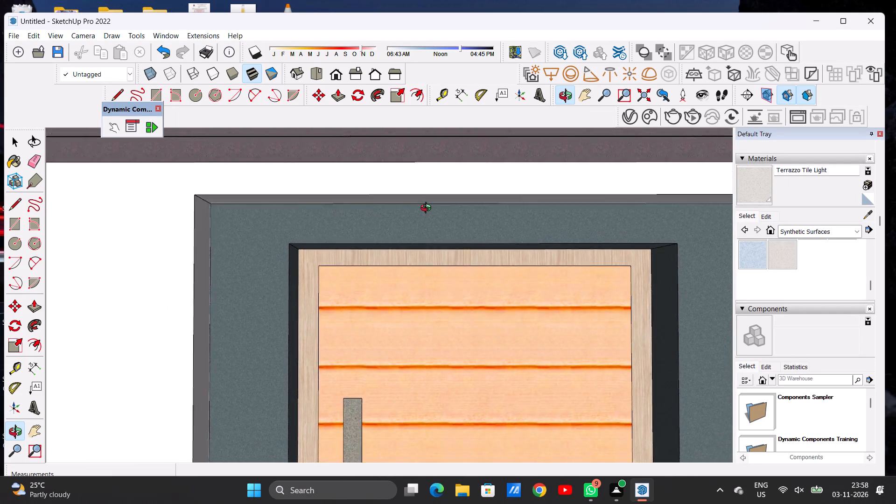
left_click_drag(428, 209, 429, 224)
scroll(286, 241, "down", 16)
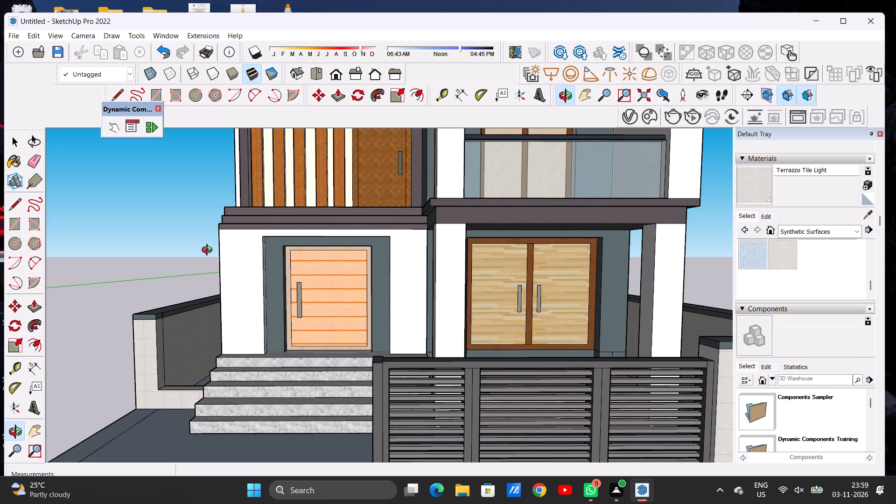
Review the full front facade and the upper-floor balcony for surfaces still lacking a material.
scroll(209, 251, "down", 8)
left_click_drag(251, 221, 345, 221)
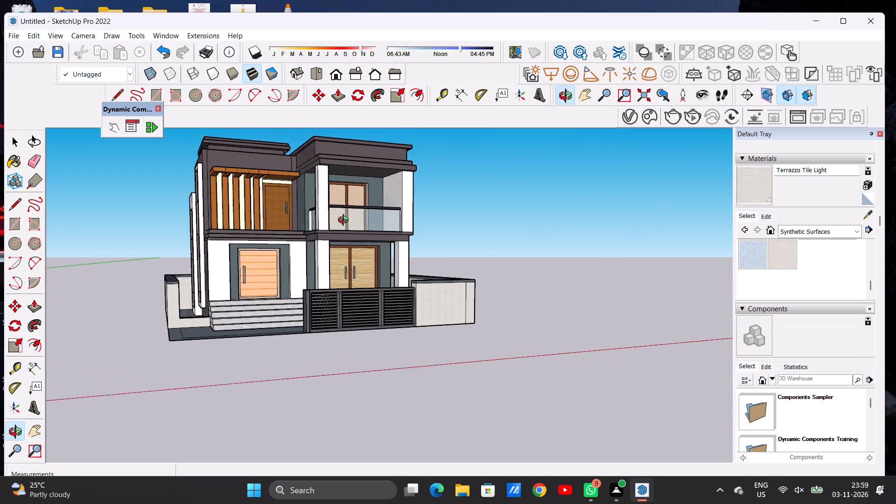
left_click_drag(345, 221, 269, 241)
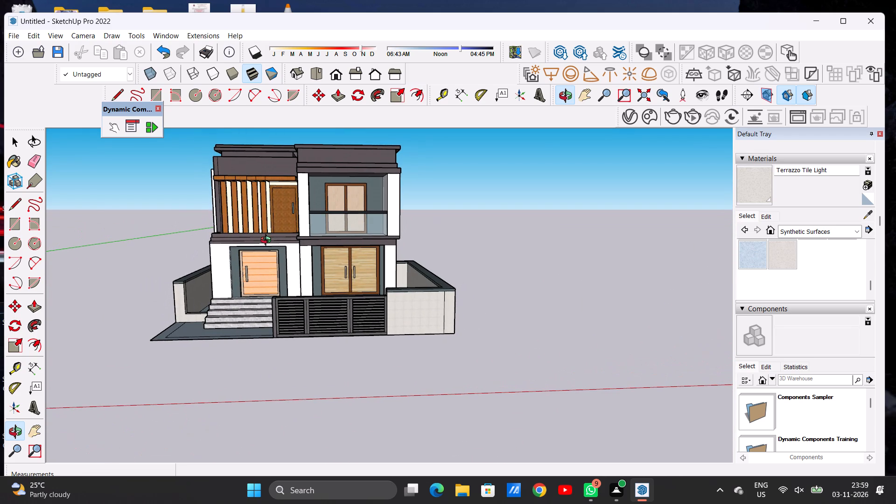
scroll(301, 160, "up", 12)
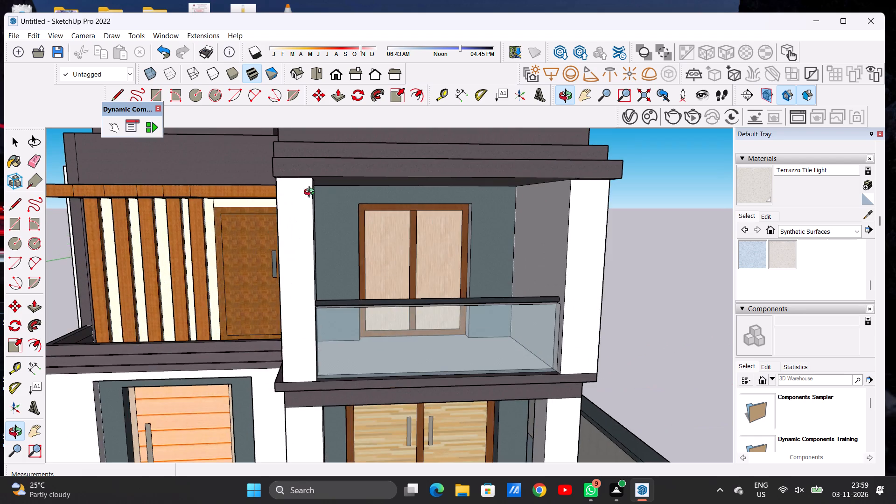
left_click_drag(336, 196, 342, 182)
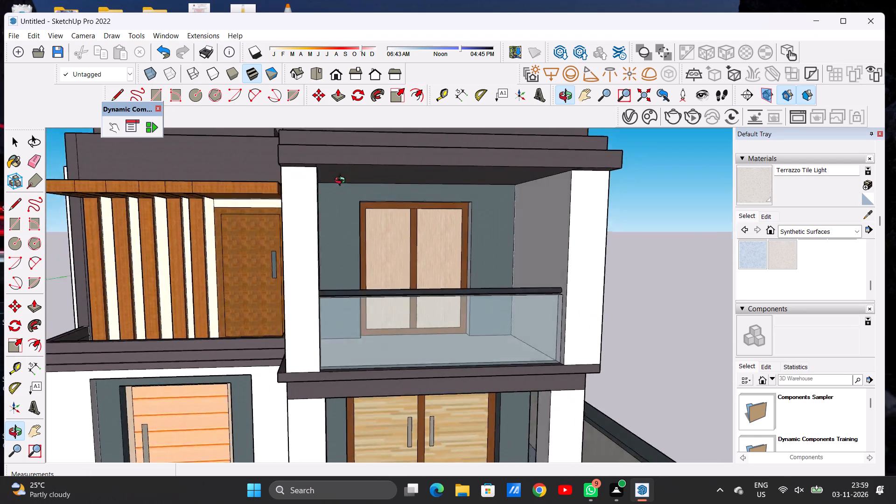
left_click_drag(342, 182, 329, 194)
scroll(346, 235, "down", 8)
left_click_drag(404, 251, 379, 260)
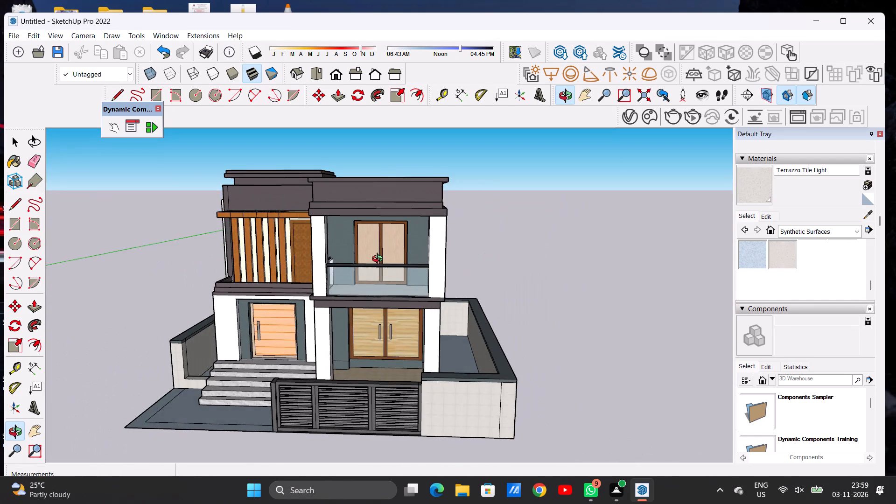
left_click_drag(379, 260, 382, 261)
scroll(385, 263, "down", 6)
scroll(385, 262, "up", 13)
scroll(385, 262, "down", 1)
scroll(385, 262, "up", 1)
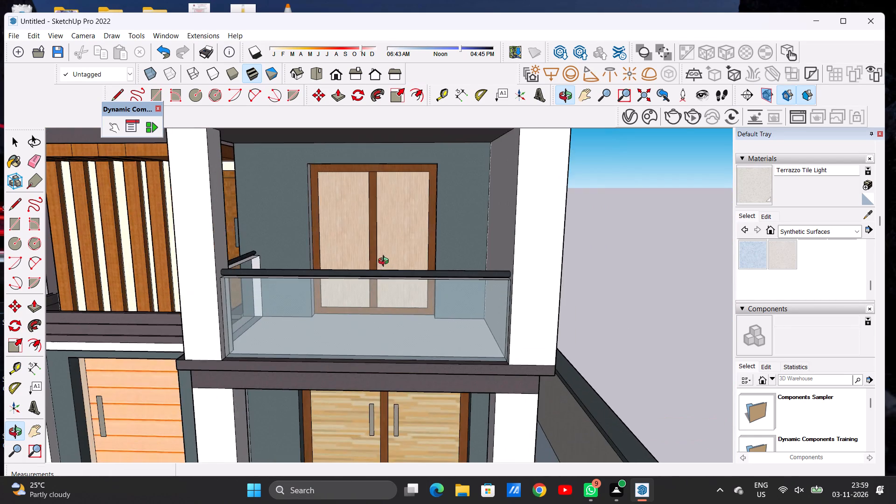
scroll(385, 262, "up", 7)
scroll(385, 262, "down", 14)
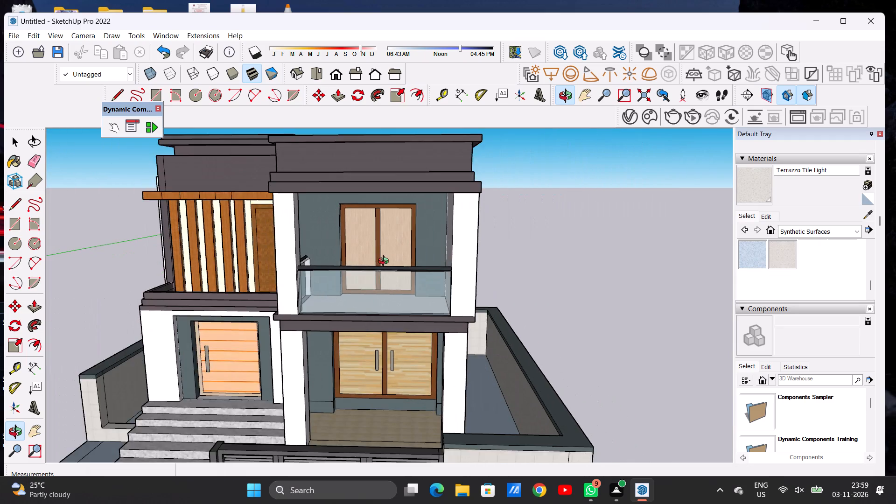
scroll(385, 262, "down", 3)
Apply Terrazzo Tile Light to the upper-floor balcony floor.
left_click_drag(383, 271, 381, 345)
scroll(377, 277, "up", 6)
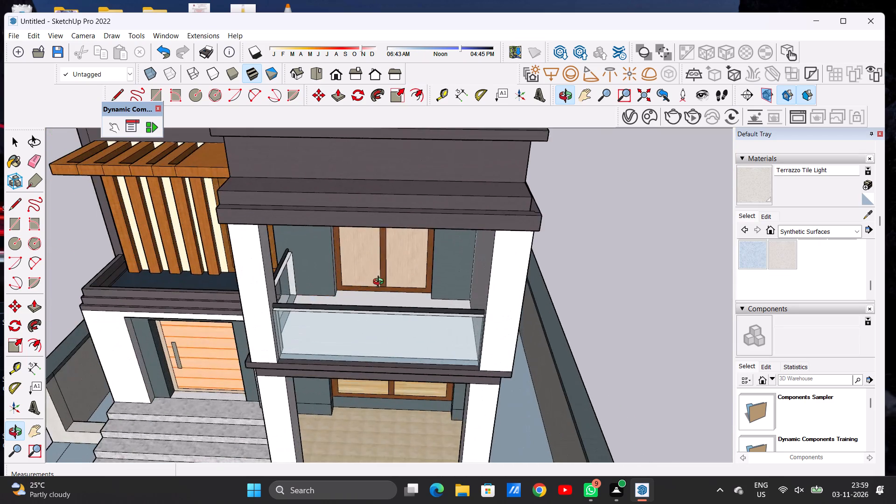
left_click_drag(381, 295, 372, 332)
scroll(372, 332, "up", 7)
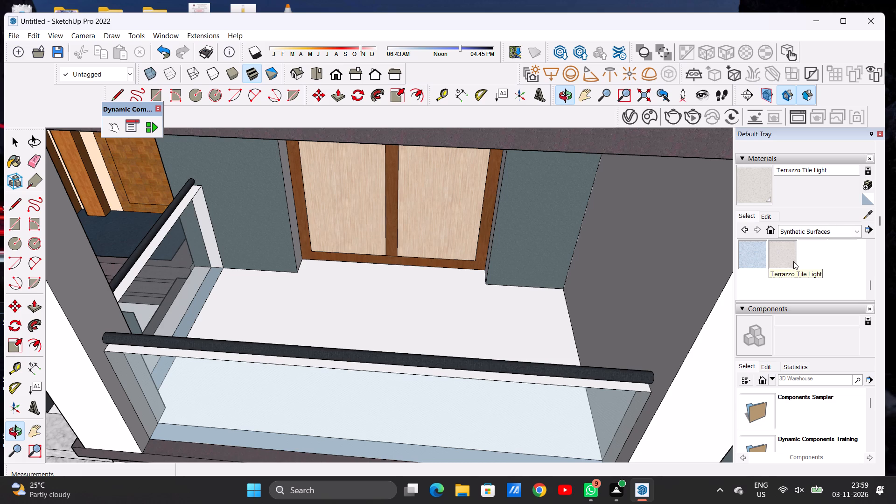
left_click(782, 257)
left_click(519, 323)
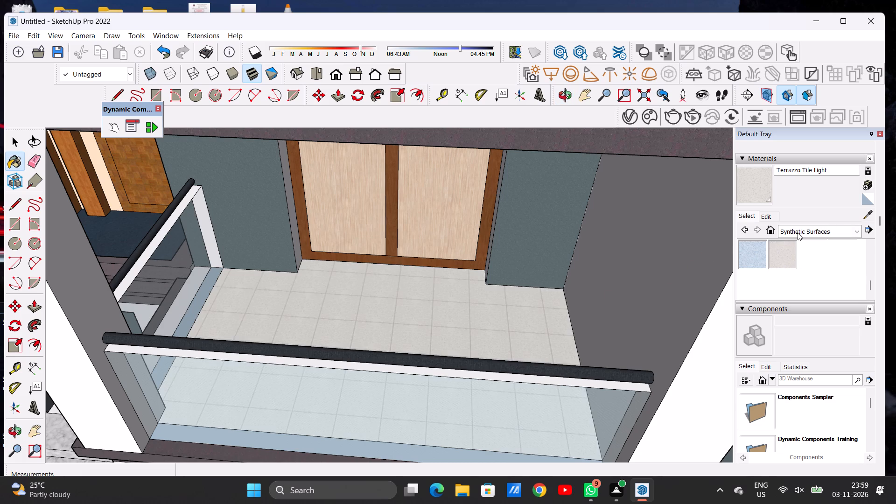
Apply Marble Carrara Floor Tile from the Tile collection to the upper-floor balcony floor.
left_click(798, 232)
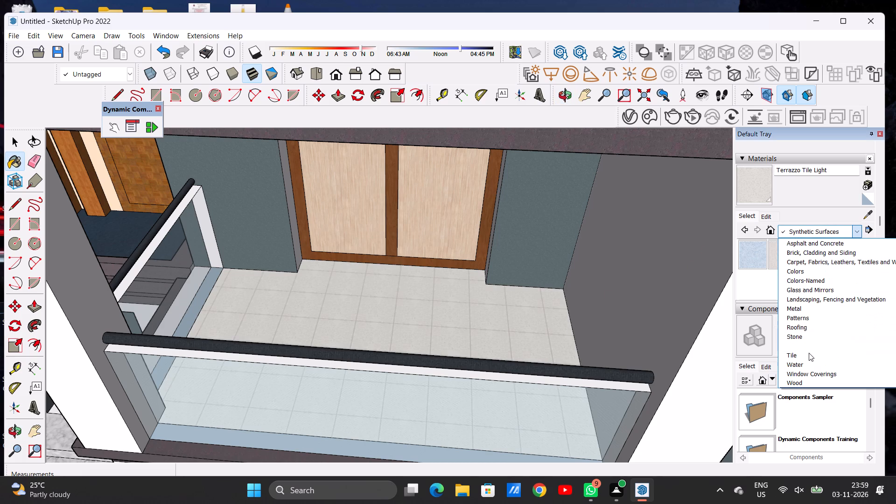
left_click(809, 353)
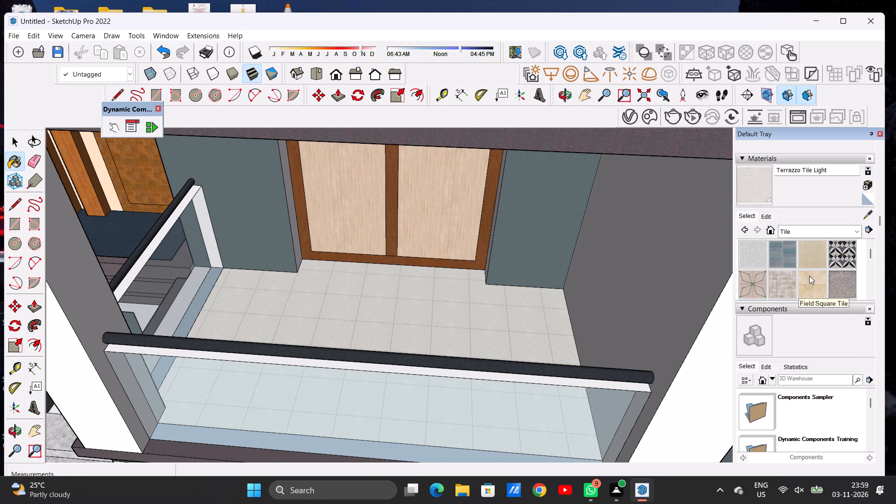
scroll(779, 275, "down", 1)
left_click(783, 261)
left_click(516, 314)
scroll(517, 313, "up", 1)
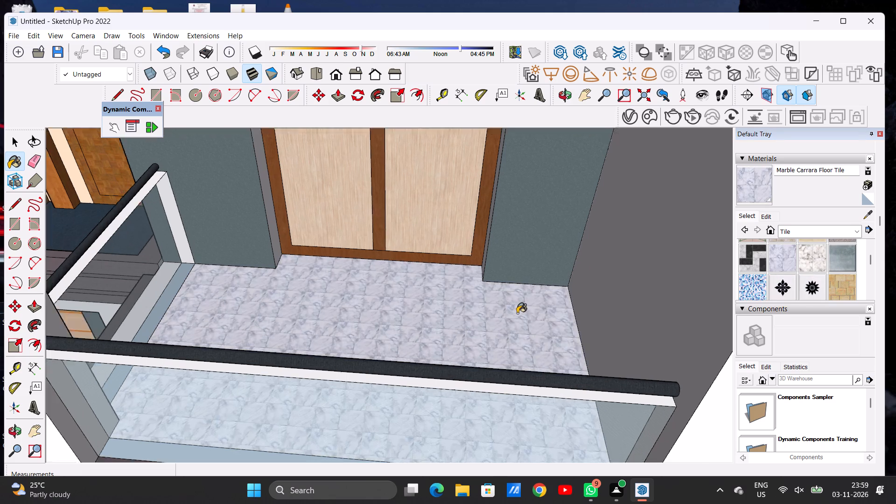
scroll(517, 313, "up", 4)
Set the Marble Carrara Floor Tile texture height to 5', keeping the aspect ratio linked.
left_click(768, 217)
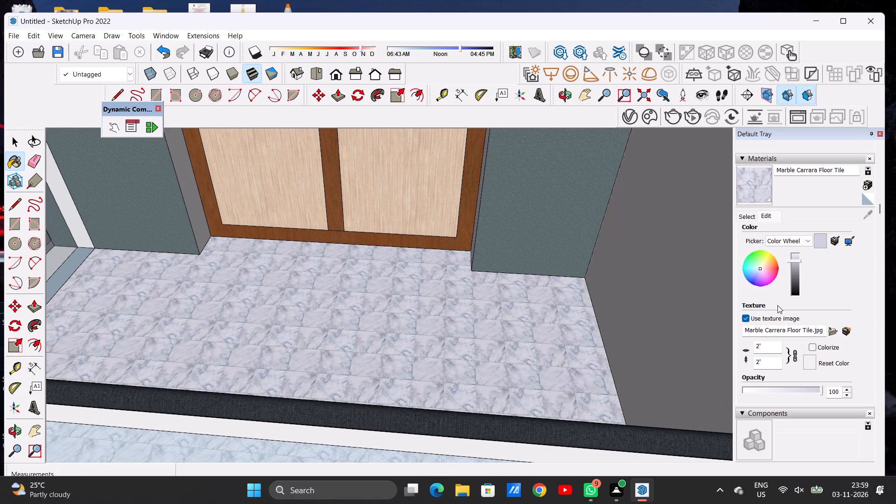
left_click(776, 362)
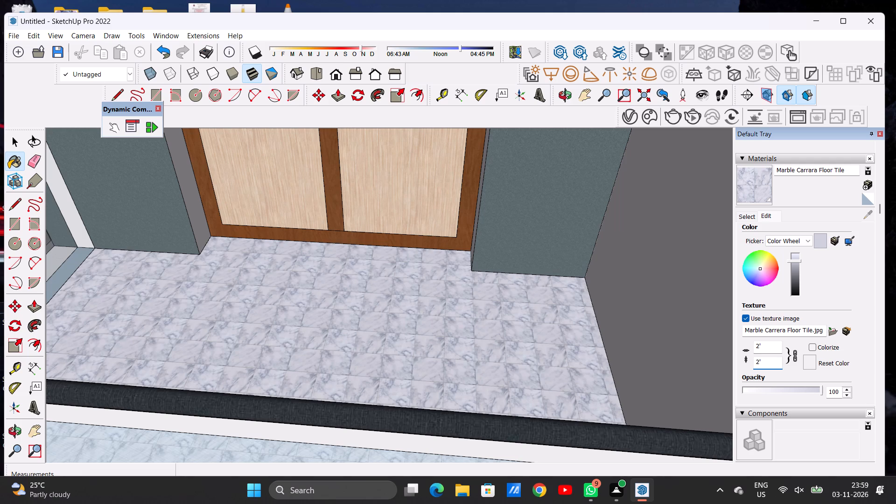
key("BackSpace")
key("BackSpace")
key("BackSpace")
key("BackSpace")
key("BackSpace")
key("BackSpace")
key("BackSpace")
key("BackSpace")
key("BackSpace")
key("BackSpace")
key("BackSpace")
key("5")
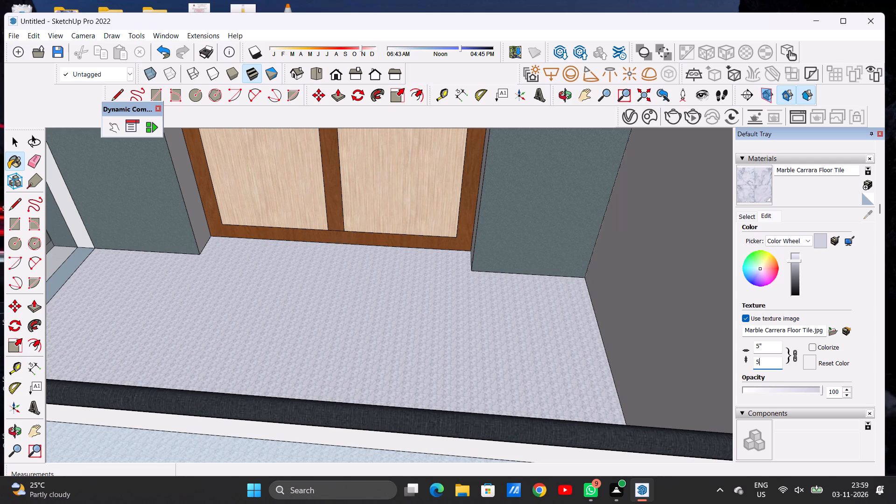
key("apostrophe")
key("Return")
key("space")
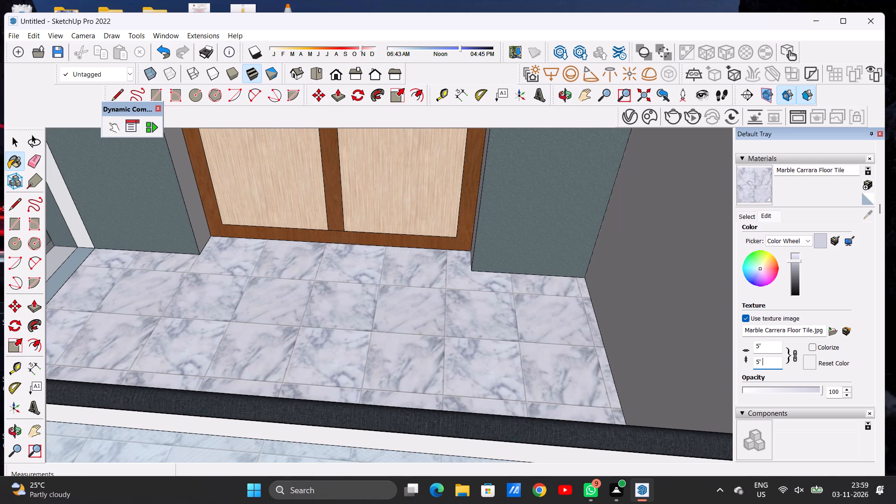
Review the tiled balcony floor and the whole front facade from above, the front and the entrance side.
scroll(475, 332, "down", 11)
scroll(472, 318, "up", 1)
scroll(472, 318, "down", 7)
scroll(465, 307, "up", 1)
scroll(466, 307, "down", 6)
left_click(660, 291)
key("space")
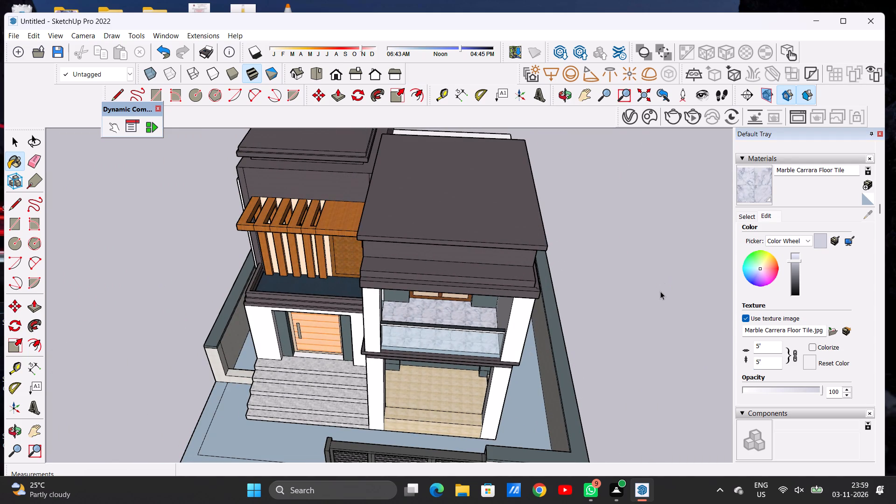
scroll(426, 347, "up", 2)
scroll(426, 347, "down", 1)
scroll(426, 347, "up", 3)
key("o")
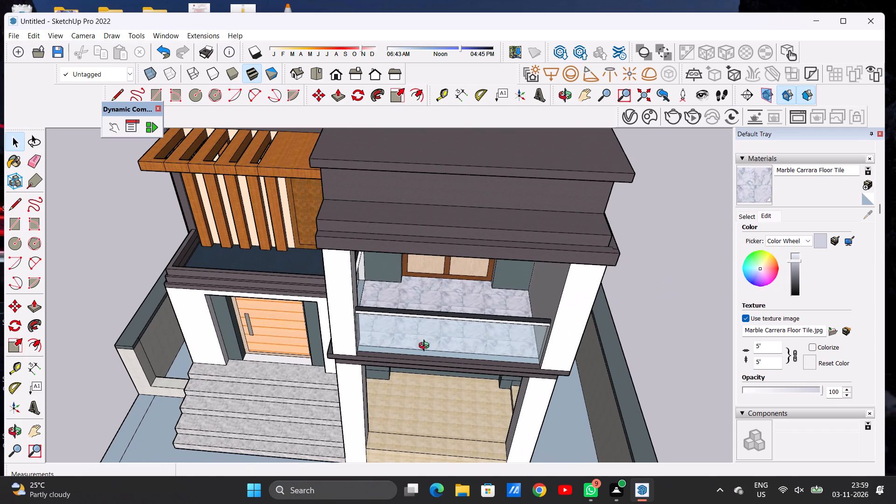
scroll(418, 282, "down", 9)
scroll(391, 316, "up", 6)
left_click_drag(457, 333, 479, 218)
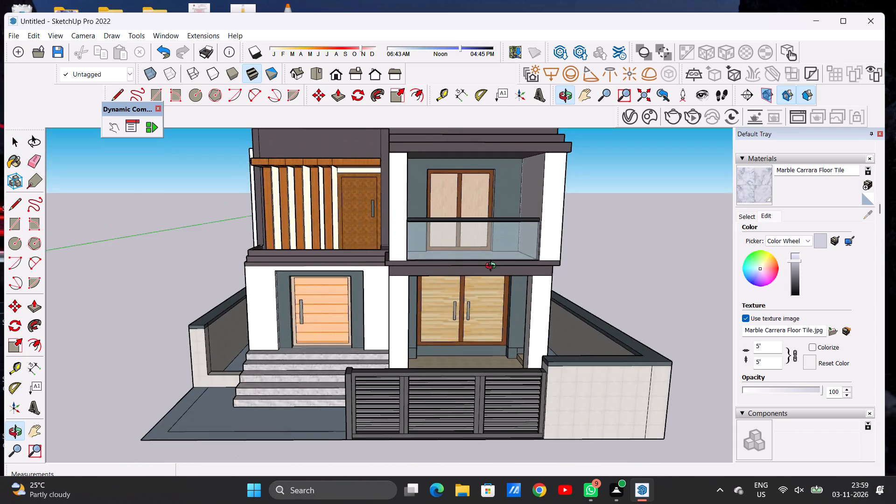
left_click_drag(503, 280, 538, 298)
left_click_drag(279, 297, 342, 294)
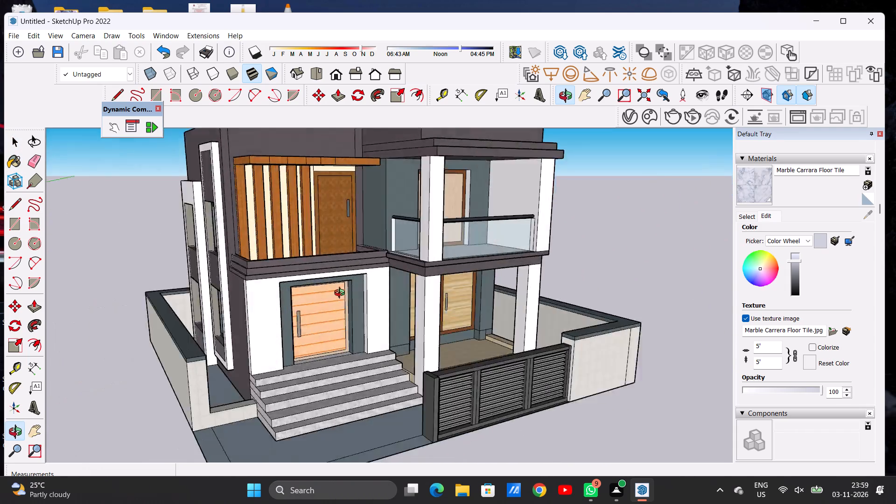
Review the whole front facade and the roofs from the front and from above.
left_click_drag(342, 294, 254, 320)
scroll(298, 317, "down", 2)
scroll(299, 317, "up", 1)
scroll(299, 317, "down", 3)
left_click_drag(281, 350, 291, 322)
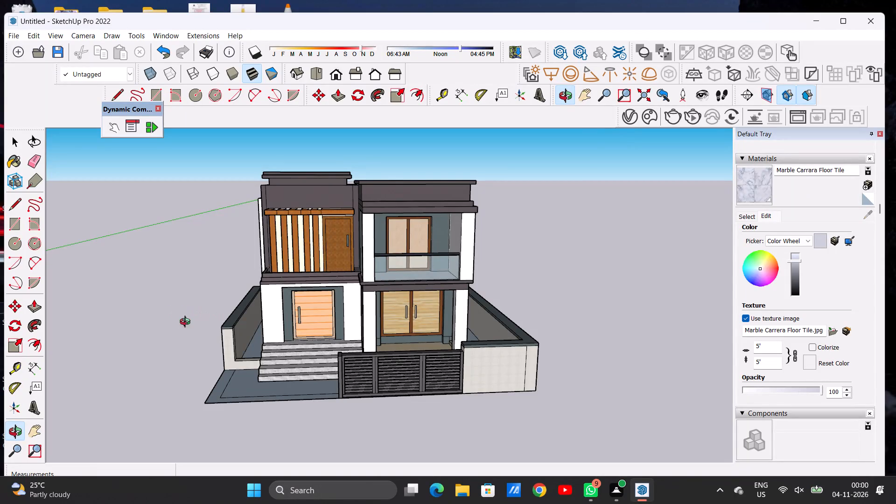
scroll(240, 339, "up", 3)
scroll(256, 343, "down", 2)
scroll(256, 343, "up", 1)
left_click_drag(252, 350, 301, 431)
scroll(312, 315, "down", 8)
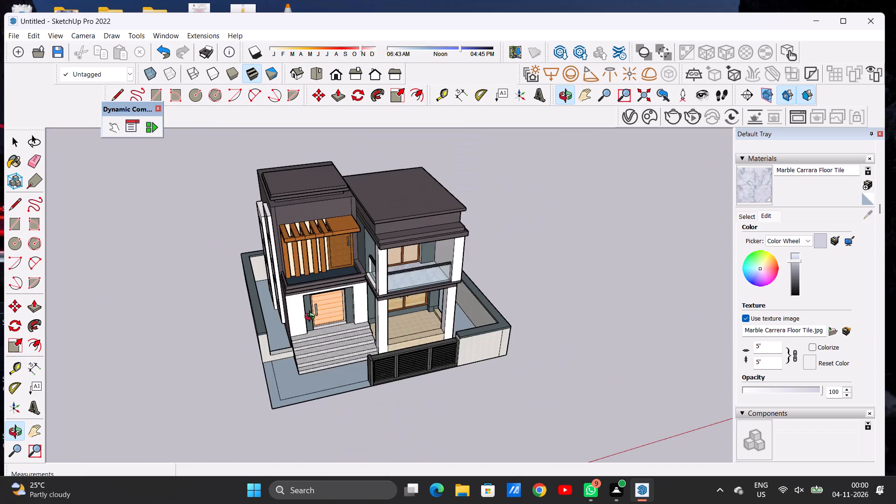
Examine the marble entrance steps, the front door threshold and the adjoining side passage up close.
scroll(289, 357, "up", 13)
left_click_drag(280, 304, 269, 344)
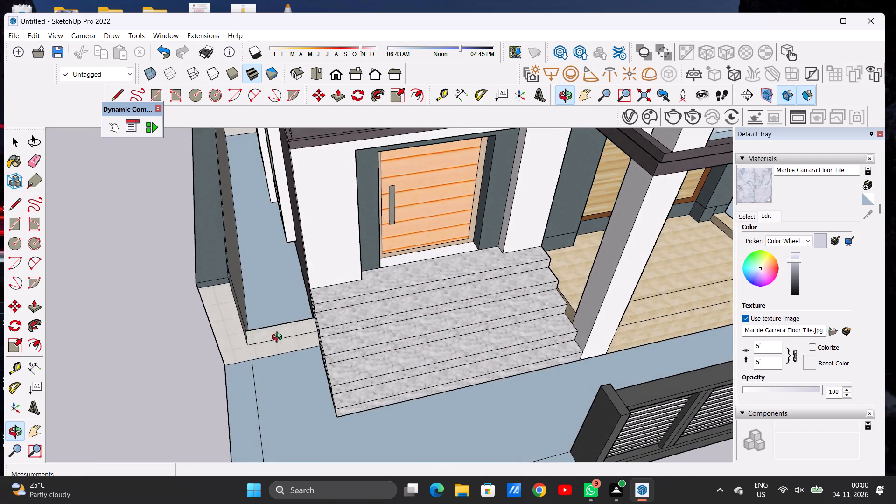
scroll(287, 316, "down", 6)
scroll(295, 309, "up", 6)
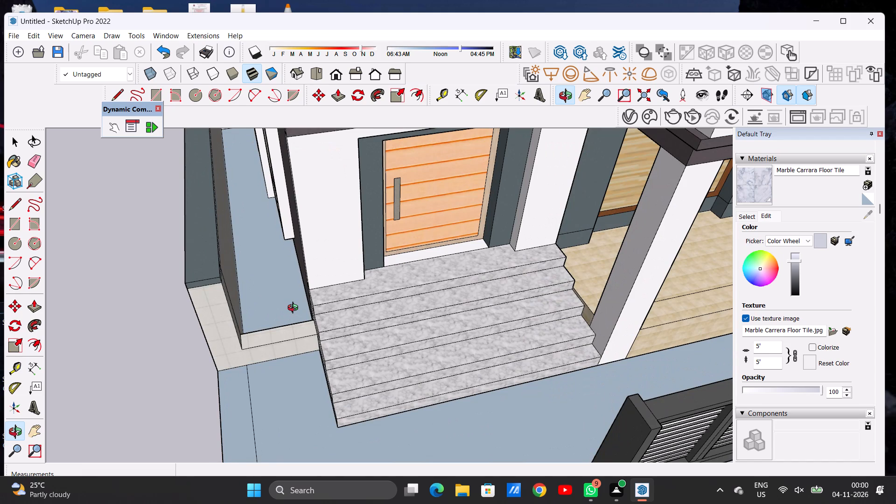
scroll(315, 313, "down", 1)
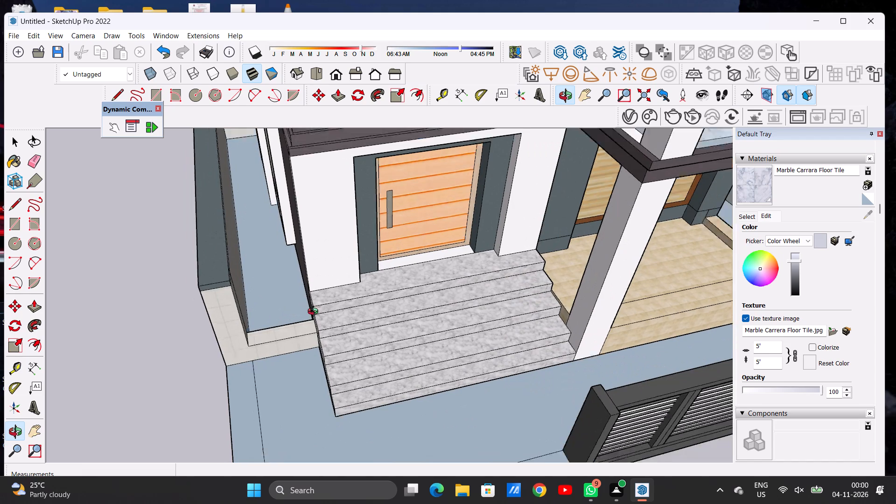
scroll(315, 313, "down", 2)
scroll(315, 313, "up", 1)
scroll(315, 313, "down", 1)
scroll(315, 313, "up", 2)
scroll(273, 273, "down", 2)
scroll(273, 274, "up", 2)
scroll(273, 274, "down", 4)
scroll(276, 282, "up", 1)
scroll(280, 270, "down", 2)
scroll(281, 270, "up", 1)
scroll(281, 270, "down", 7)
left_click_drag(298, 293, 307, 244)
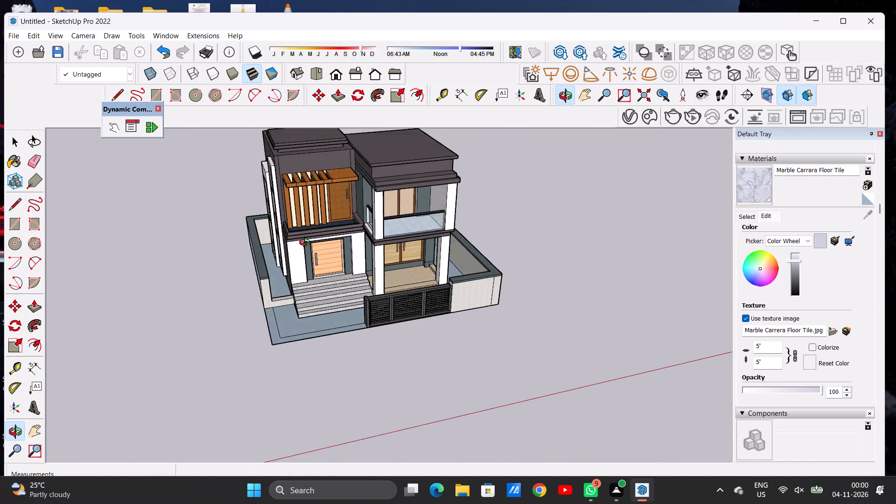
left_click_drag(307, 244, 278, 250)
scroll(297, 309, "up", 6)
scroll(289, 270, "up", 7)
scroll(289, 270, "down", 1)
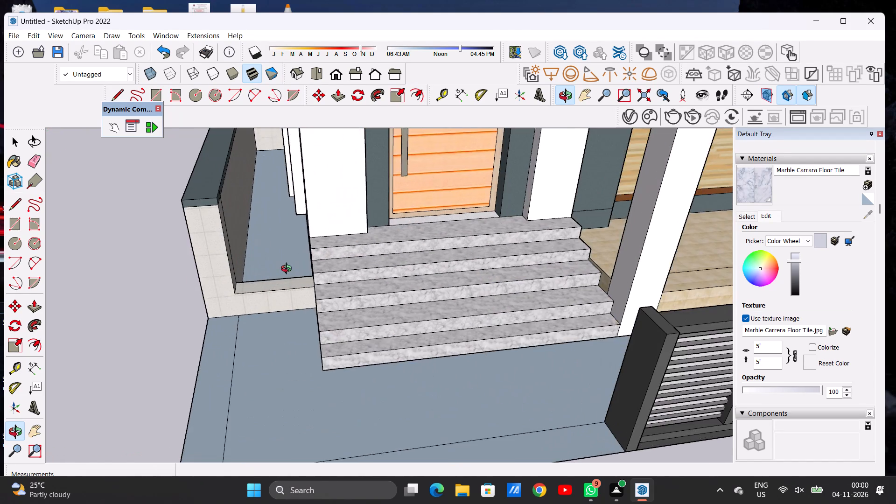
scroll(288, 270, "up", 2)
scroll(288, 270, "down", 1)
scroll(288, 270, "up", 2)
left_click_drag(282, 313, 335, 262)
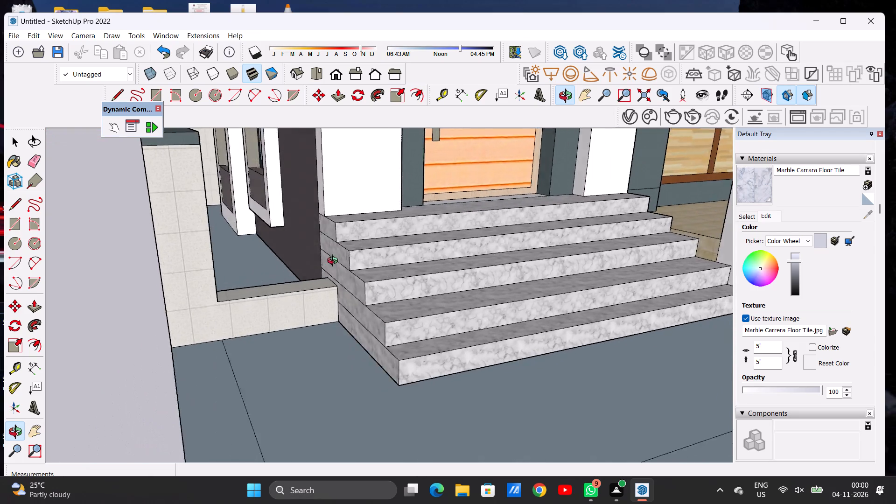
left_click_drag(335, 262, 284, 270)
scroll(288, 289, "down", 19)
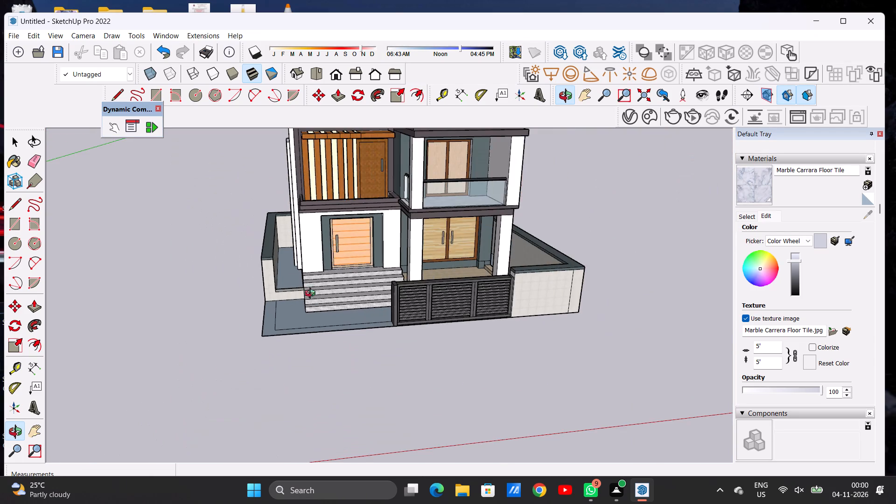
Examine the gate, the porch floor and the entrance side of the house from several angles.
scroll(451, 276, "up", 6)
left_click_drag(569, 250, 504, 293)
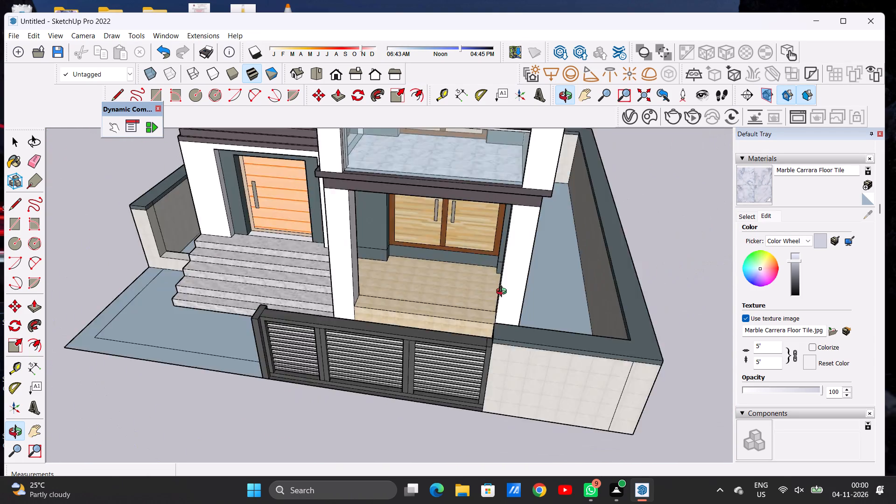
left_click_drag(504, 293, 561, 250)
scroll(436, 300, "down", 2)
scroll(436, 301, "up", 2)
scroll(436, 301, "down", 3)
left_click_drag(284, 319, 445, 325)
scroll(312, 289, "down", 5)
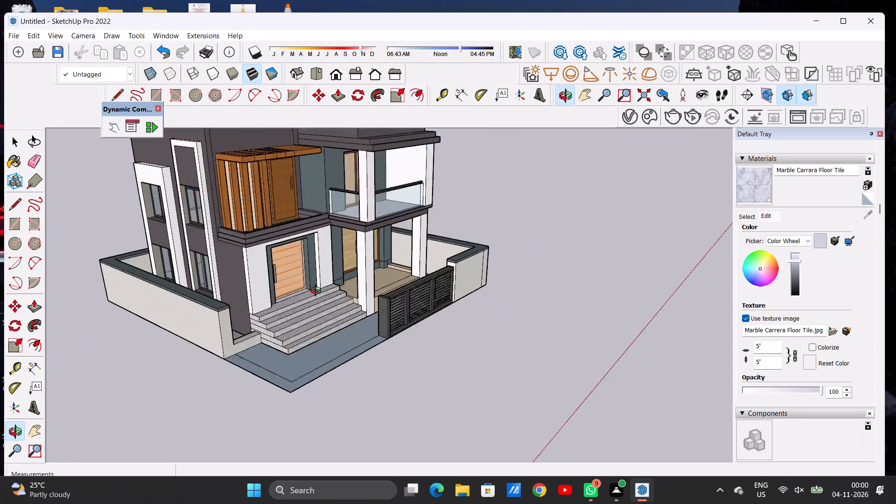
scroll(318, 292, "down", 4)
scroll(319, 293, "up", 1)
scroll(322, 295, "down", 3)
left_click_drag(315, 324, 227, 362)
scroll(262, 274, "up", 16)
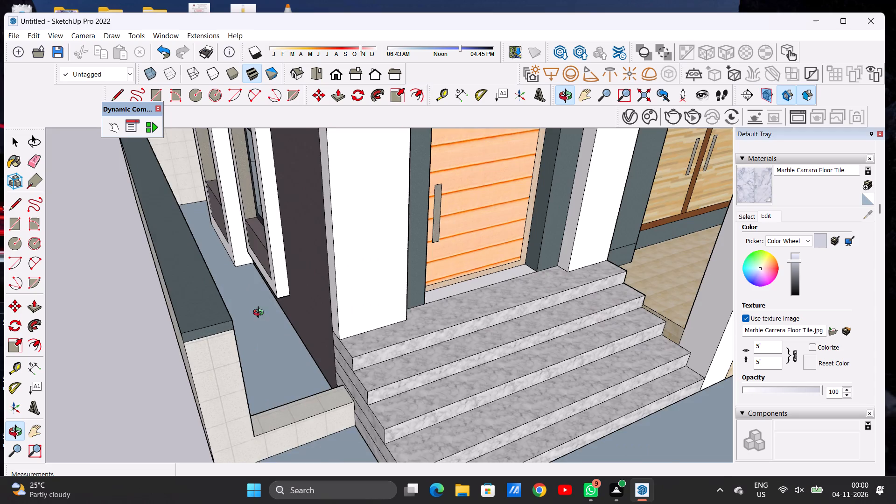
left_click_drag(260, 314, 239, 329)
scroll(255, 315, "down", 9)
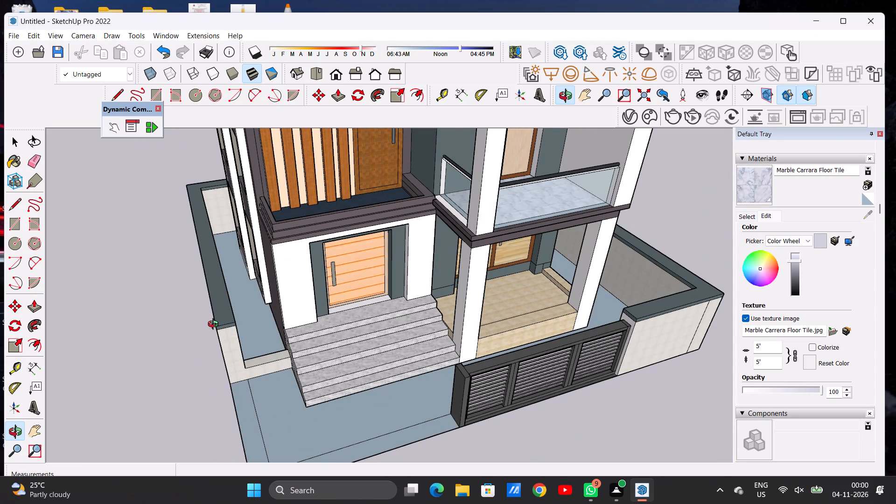
scroll(334, 355, "up", 11)
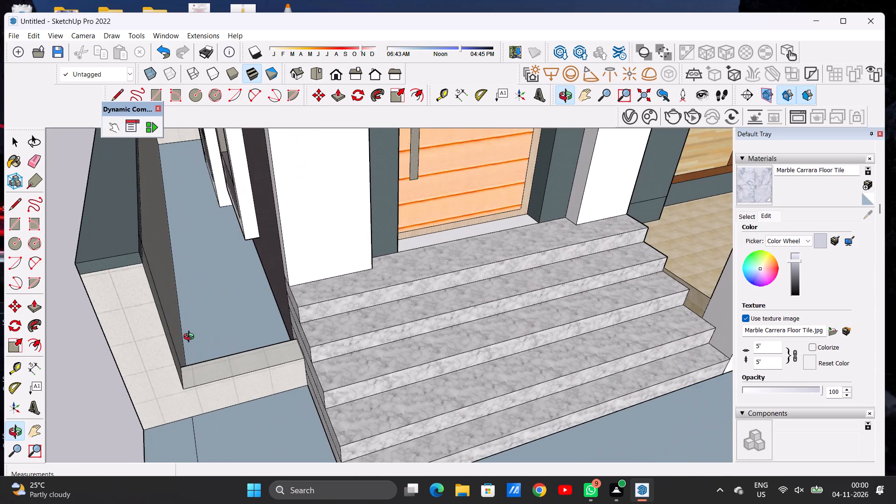
scroll(191, 335, "down", 4)
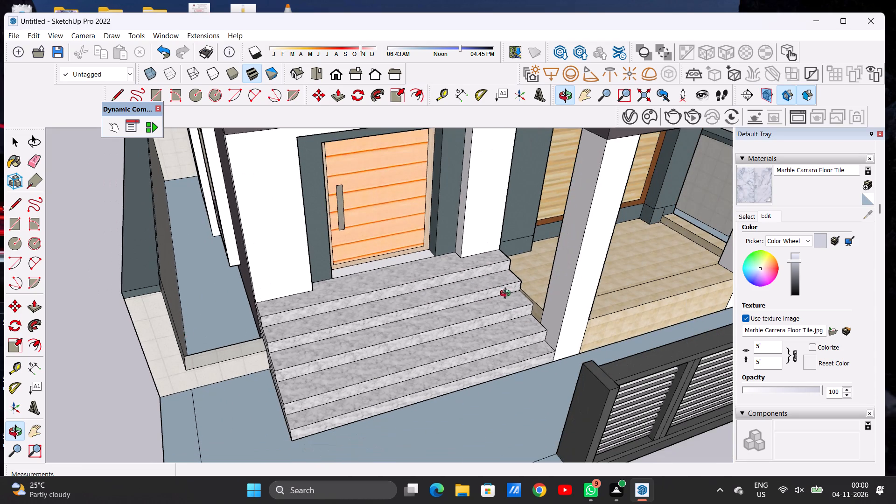
Apply Carrera Marble from the Stone collection to the unpainted threshold strip below the front entrance door.
scroll(434, 259, "up", 2)
scroll(435, 258, "down", 1)
scroll(435, 258, "up", 14)
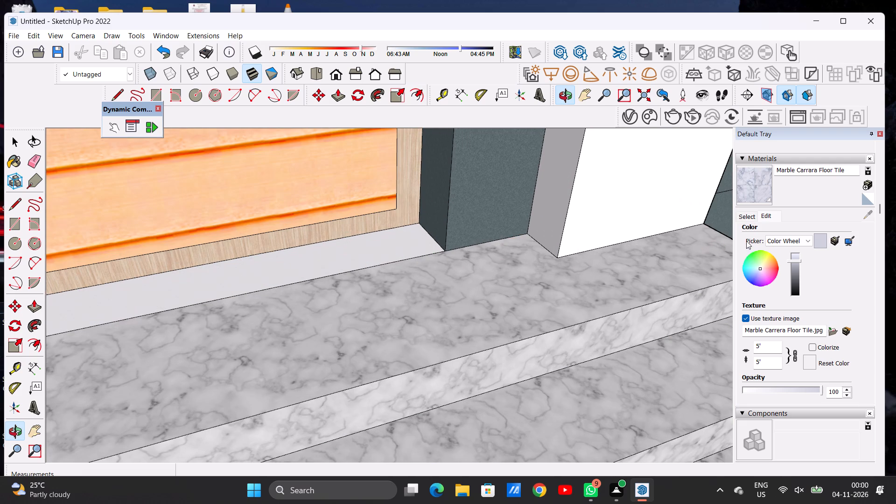
left_click(751, 214)
left_click(797, 234)
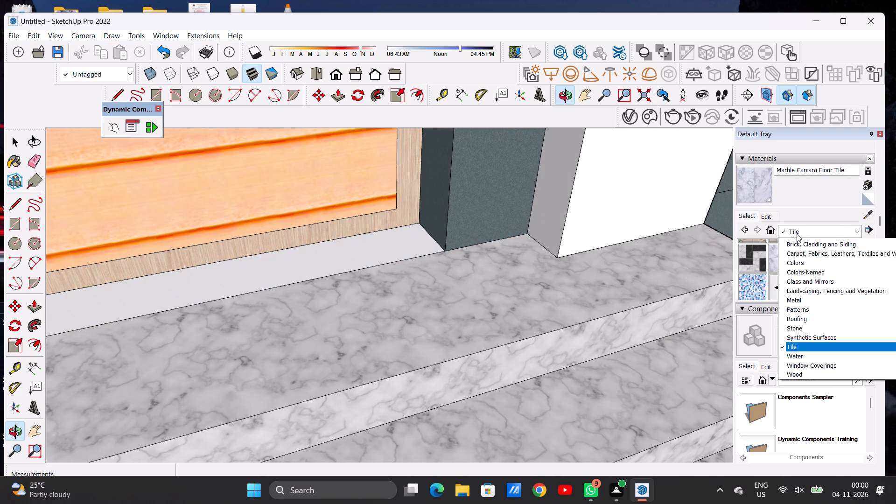
left_click(812, 340)
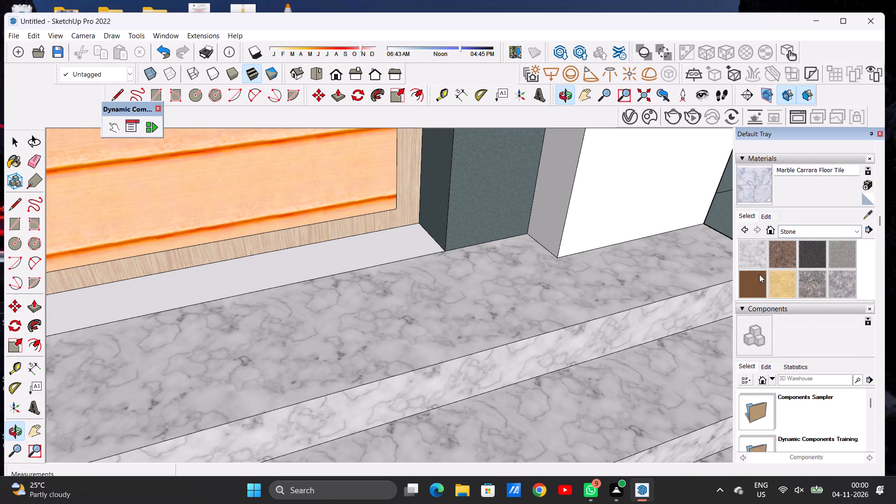
left_click(748, 257)
left_click(422, 246)
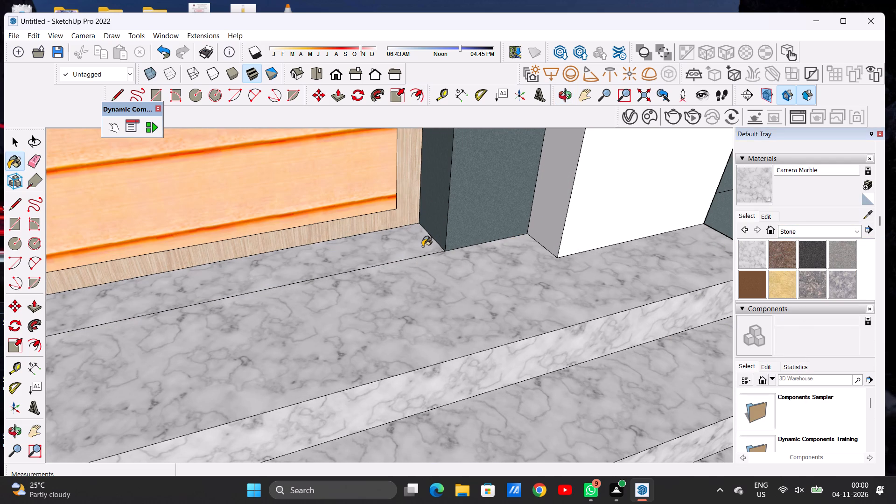
key("space")
key("space")
Review the front entrance within the whole house from the front and from above.
type("O")
scroll(422, 253, "down", 11)
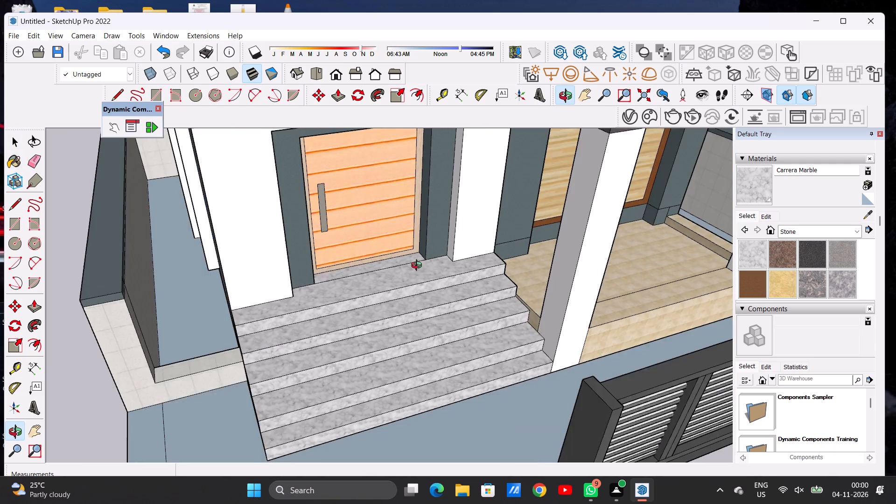
scroll(419, 266, "down", 14)
left_click_drag(392, 279, 366, 245)
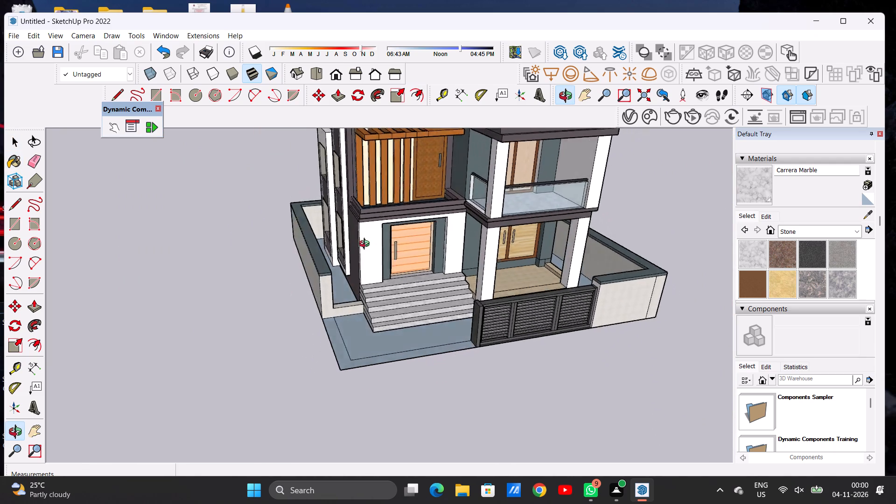
left_click_drag(366, 245, 346, 240)
scroll(314, 249, "down", 7)
left_click_drag(491, 249, 546, 302)
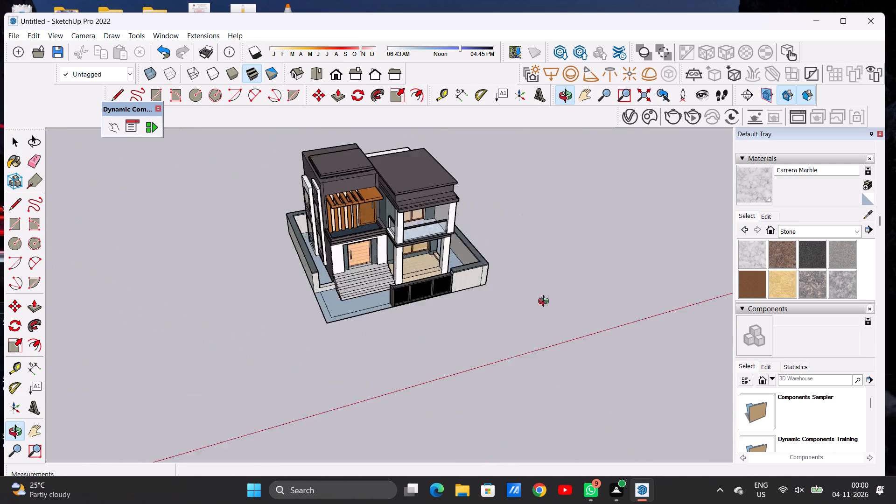
left_click_drag(546, 302, 569, 295)
scroll(374, 273, "up", 10)
scroll(306, 283, "down", 1)
scroll(306, 283, "up", 2)
Examine the marble entrance steps, the side passage floor and the low boundary wall up close.
left_click_drag(299, 289, 269, 307)
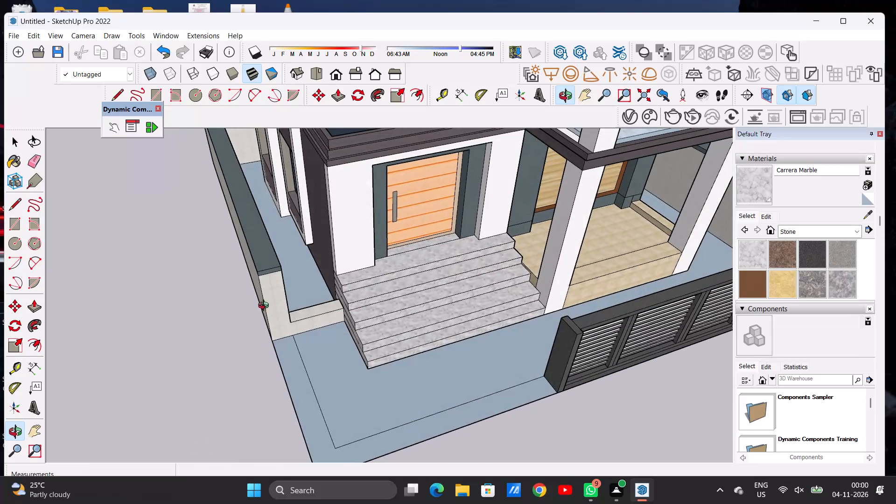
scroll(257, 322, "down", 5)
scroll(304, 317, "down", 1)
scroll(304, 317, "up", 1)
scroll(304, 317, "down", 1)
scroll(304, 317, "up", 10)
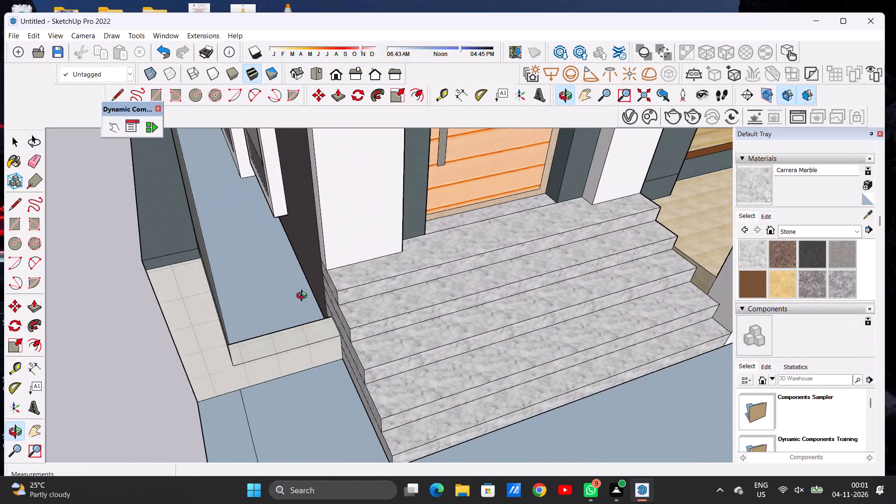
scroll(286, 307, "down", 6)
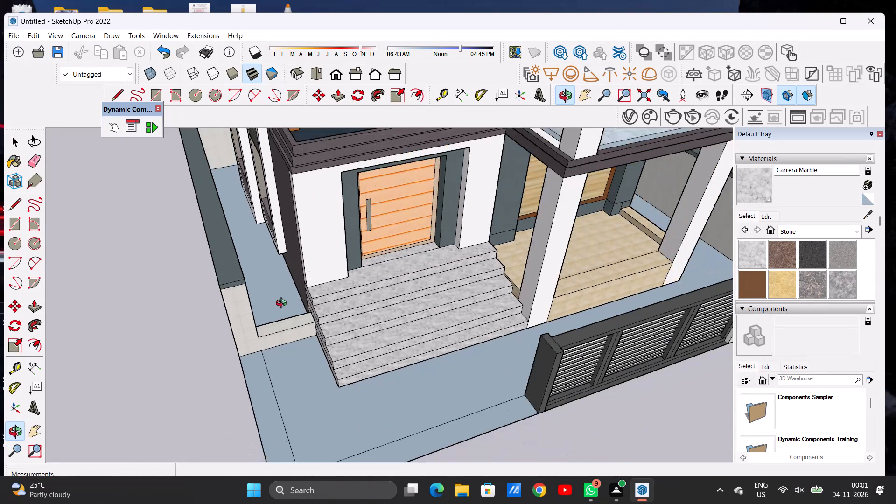
scroll(283, 304, "down", 8)
left_click_drag(299, 340, 307, 281)
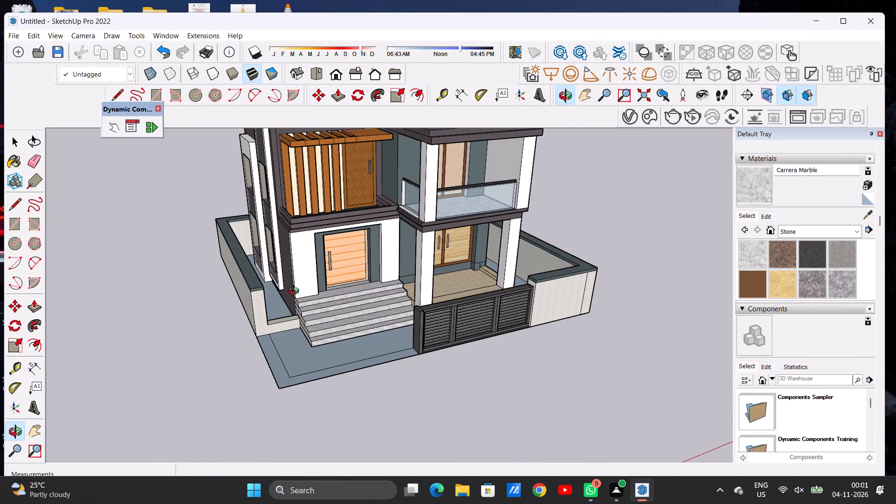
scroll(296, 293, "up", 1)
scroll(296, 293, "down", 1)
scroll(296, 293, "up", 6)
scroll(272, 316, "down", 1)
scroll(272, 317, "up", 4)
left_click_drag(269, 315, 266, 320)
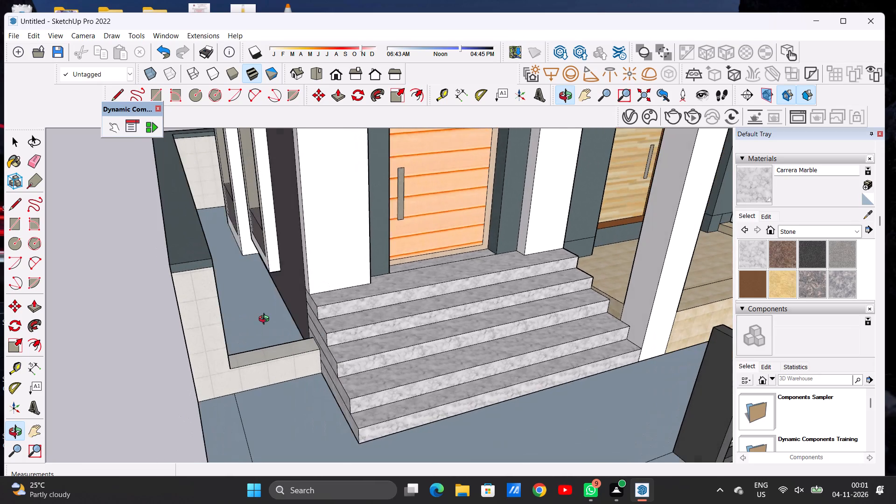
left_click_drag(266, 320, 267, 319)
scroll(222, 331, "down", 12)
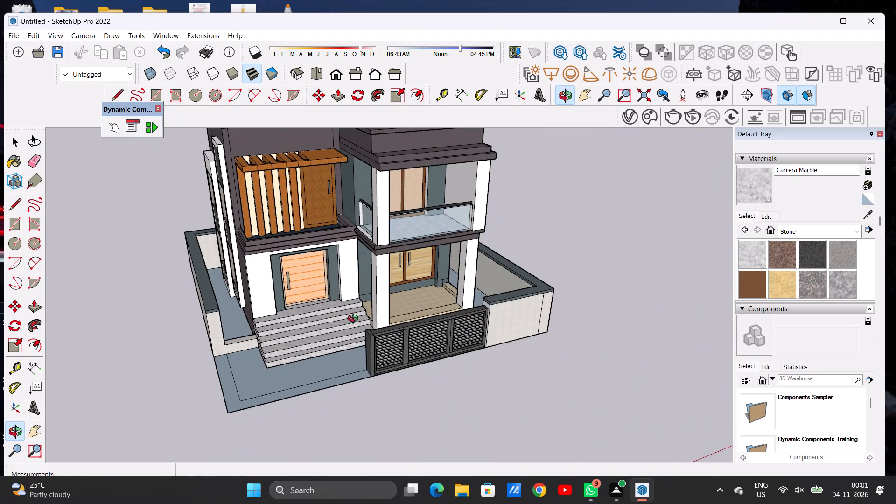
Review the exterior all around the house, including the plain side wall, the boundary wall and the roofs.
left_click_drag(460, 303, 259, 304)
left_click_drag(444, 304, 321, 308)
left_click_drag(501, 310, 360, 313)
left_click_drag(546, 316, 546, 315)
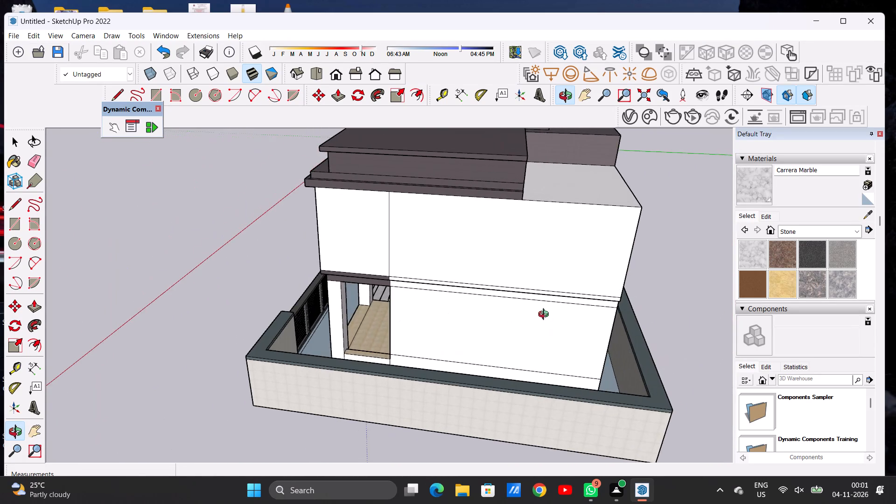
left_click_drag(546, 315, 574, 320)
left_click_drag(388, 314, 545, 322)
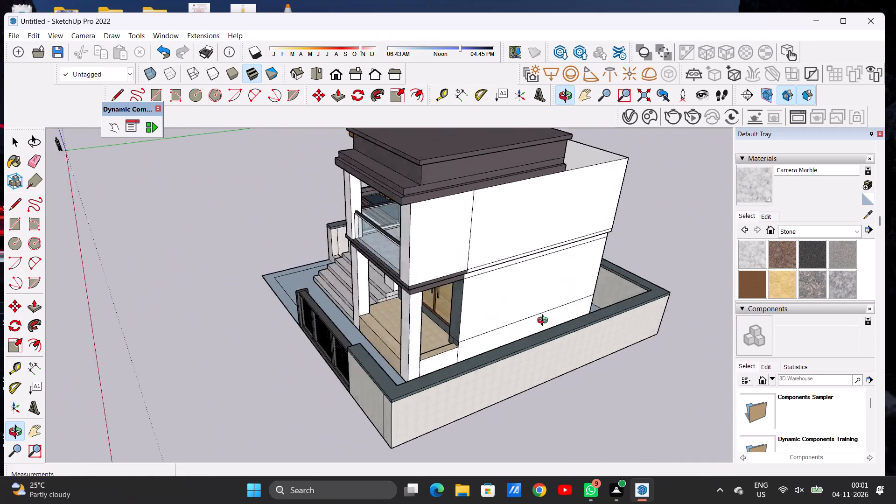
left_click_drag(545, 322, 577, 316)
left_click_drag(354, 320, 551, 326)
left_click_drag(365, 329, 503, 359)
scroll(421, 288, "down", 7)
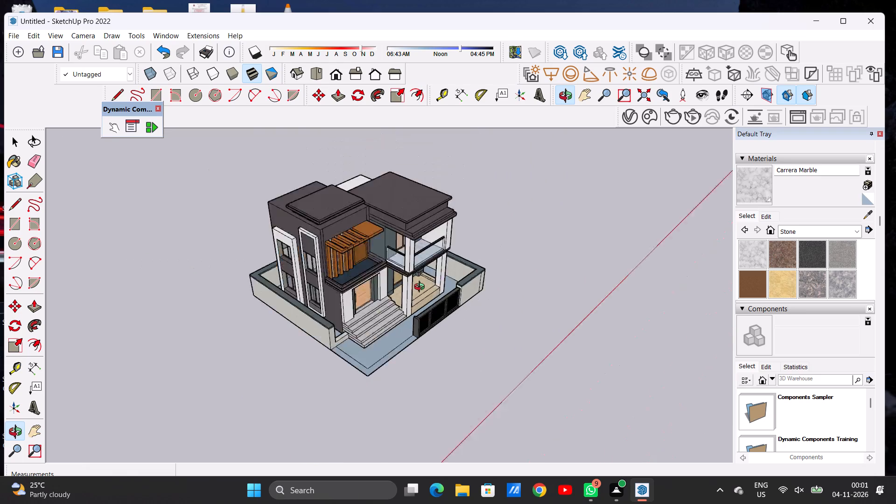
scroll(421, 288, "down", 2)
scroll(410, 341, "up", 6)
scroll(408, 335, "down", 1)
scroll(406, 329, "up", 1)
left_click_drag(401, 302, 308, 291)
Paint the ground surface of the side passage and front forecourt with Tile Travertine 2 inch from the Tile collection.
scroll(353, 274, "up", 7)
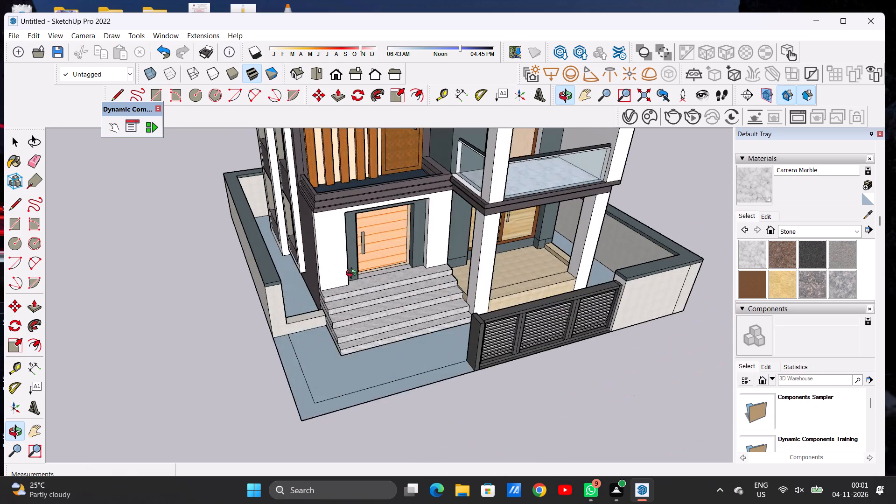
scroll(312, 278, "up", 6)
scroll(210, 299, "down", 7)
left_click_drag(259, 312, 249, 286)
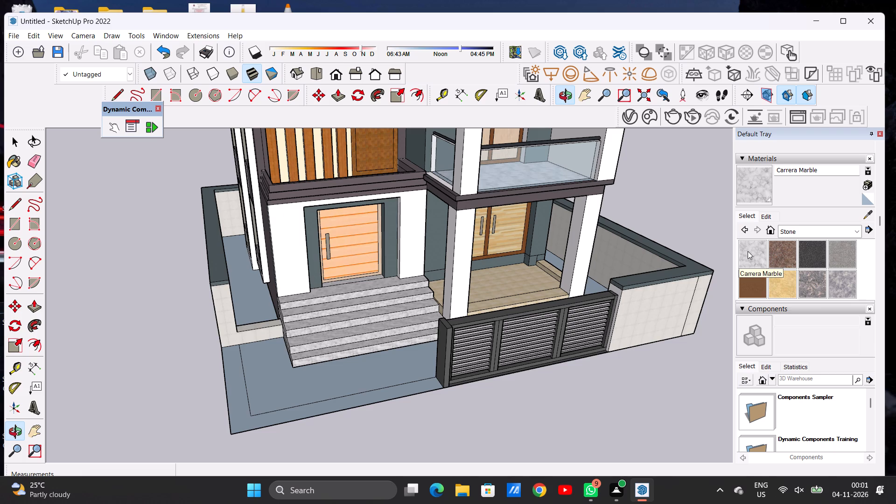
scroll(265, 311, "up", 6)
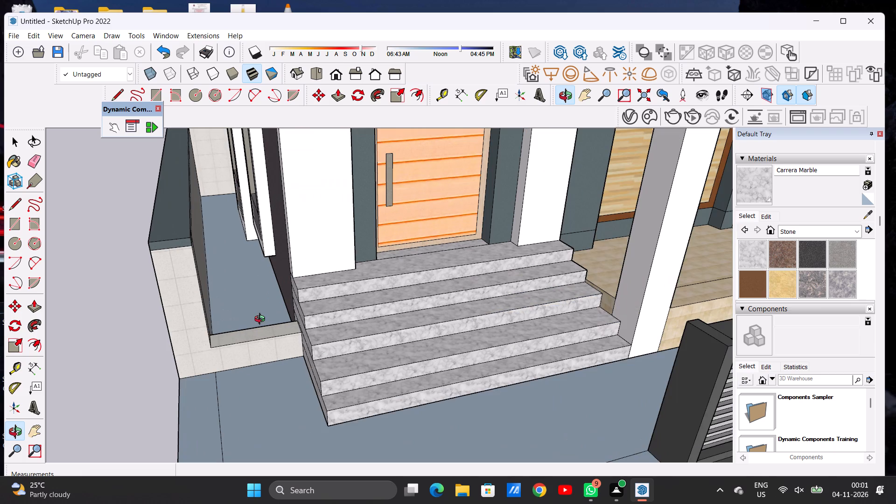
scroll(344, 287, "down", 7)
left_click_drag(301, 280, 301, 330)
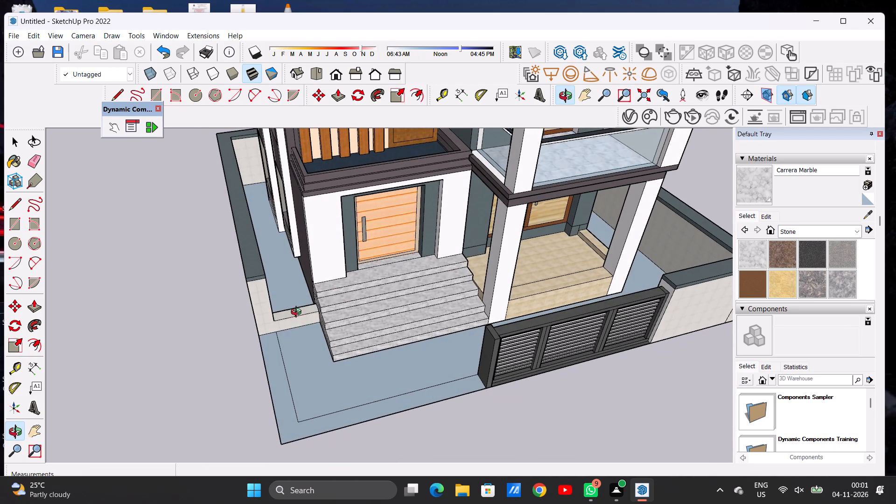
scroll(298, 312, "up", 7)
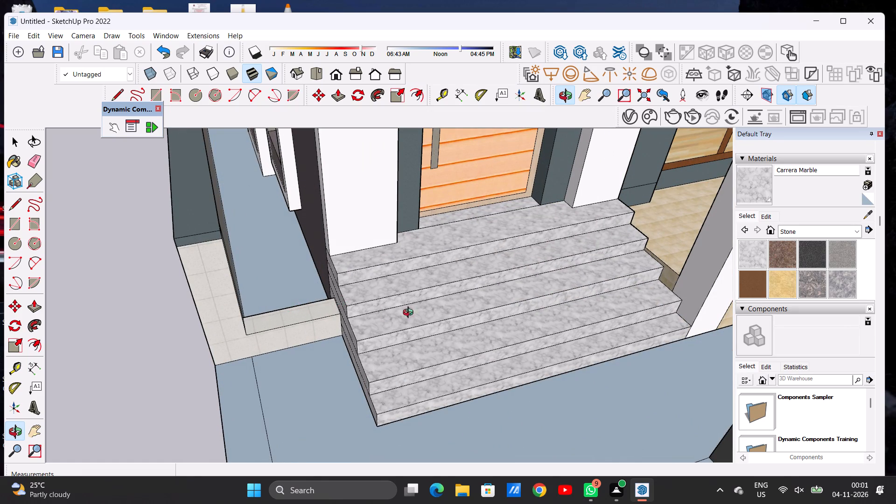
left_click(789, 232)
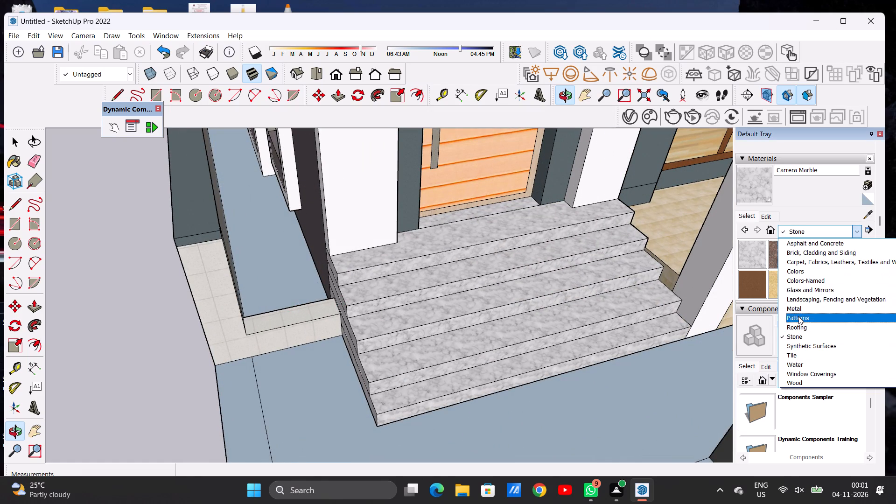
left_click(802, 354)
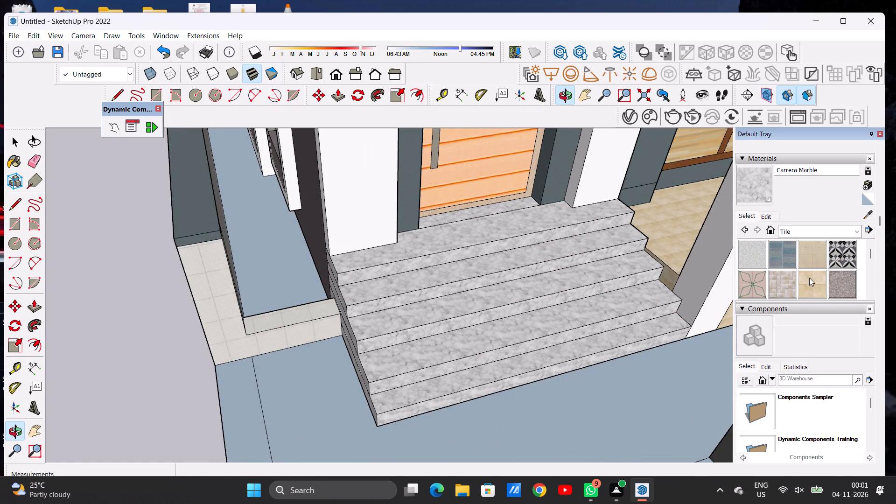
scroll(809, 278, "down", 3)
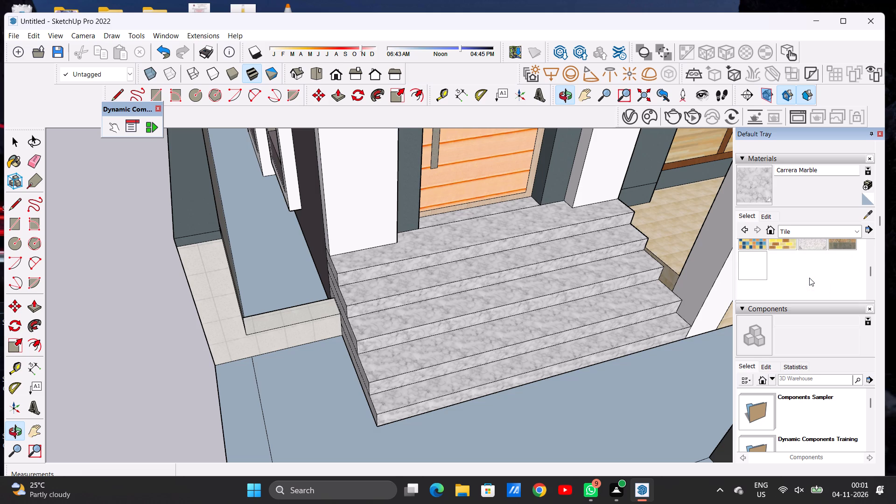
scroll(809, 278, "down", 1)
scroll(809, 278, "up", 1)
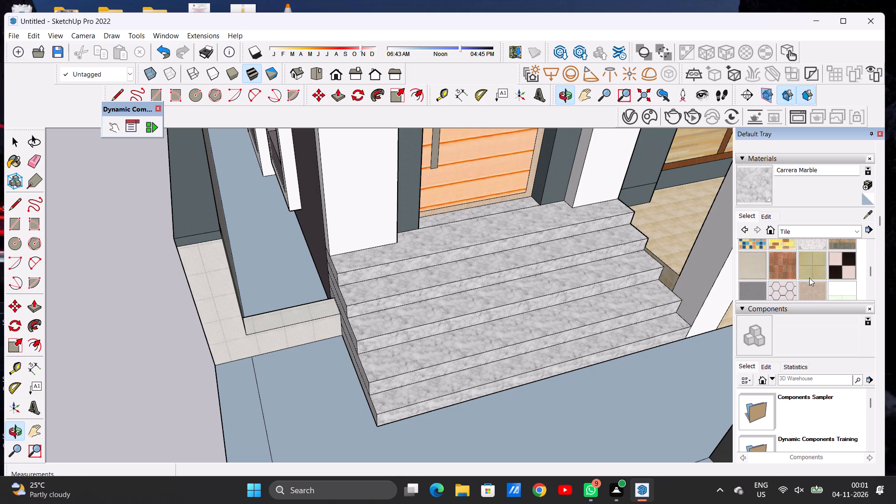
scroll(809, 278, "down", 2)
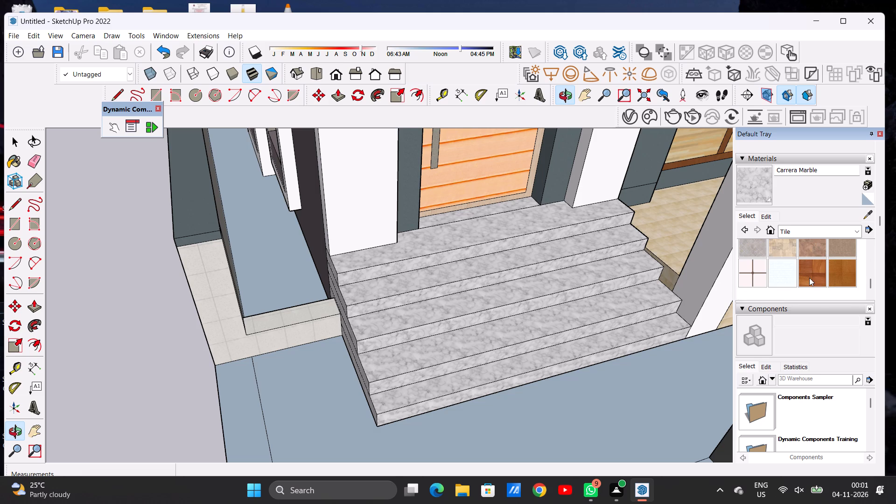
left_click(753, 244)
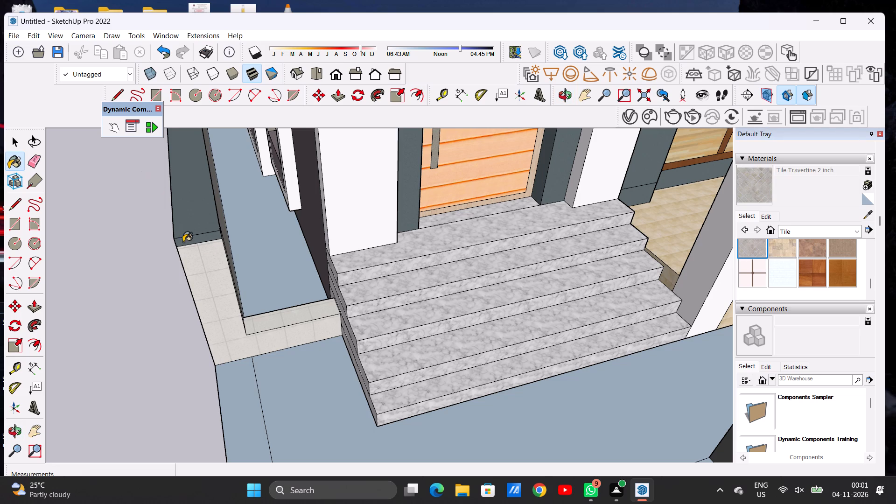
scroll(250, 277, "up", 6)
scroll(292, 282, "up", 7)
left_click(292, 282)
scroll(263, 277, "down", 4)
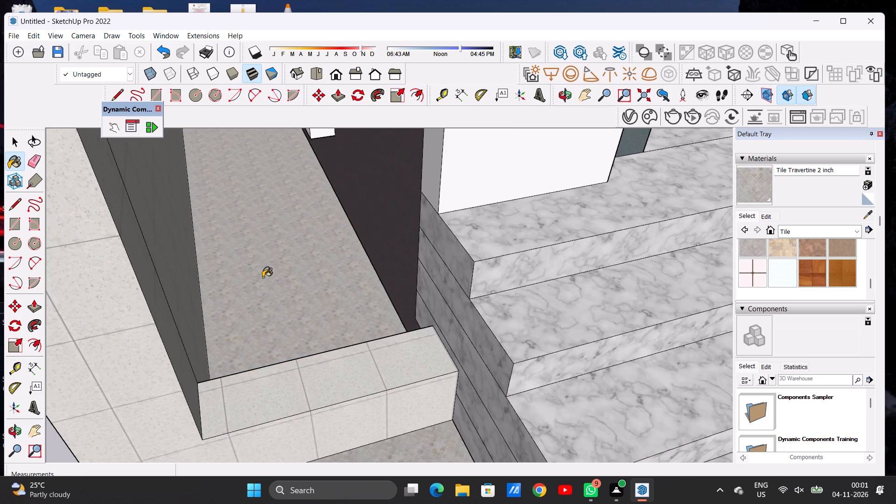
Inspect the travertine ground in front of the entrance steps and beside the porch.
scroll(263, 277, "down", 16)
scroll(258, 269, "up", 1)
scroll(258, 269, "down", 5)
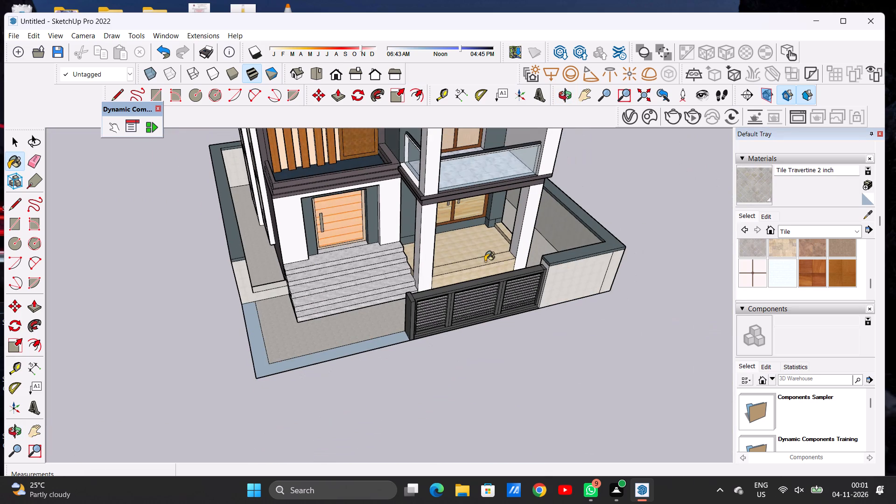
scroll(518, 247, "up", 15)
scroll(555, 247, "up", 8)
scroll(555, 247, "down", 2)
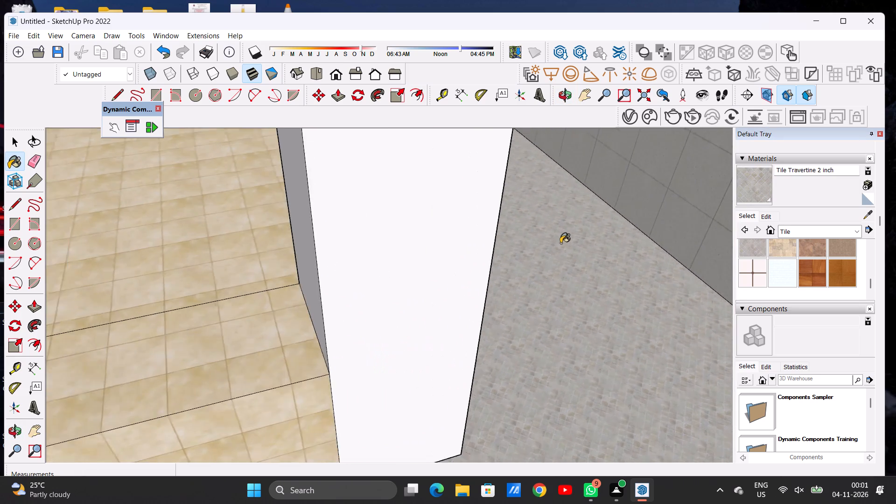
scroll(560, 243, "down", 3)
scroll(573, 236, "up", 1)
scroll(573, 236, "down", 12)
scroll(581, 229, "up", 1)
scroll(588, 224, "down", 5)
scroll(315, 351, "up", 5)
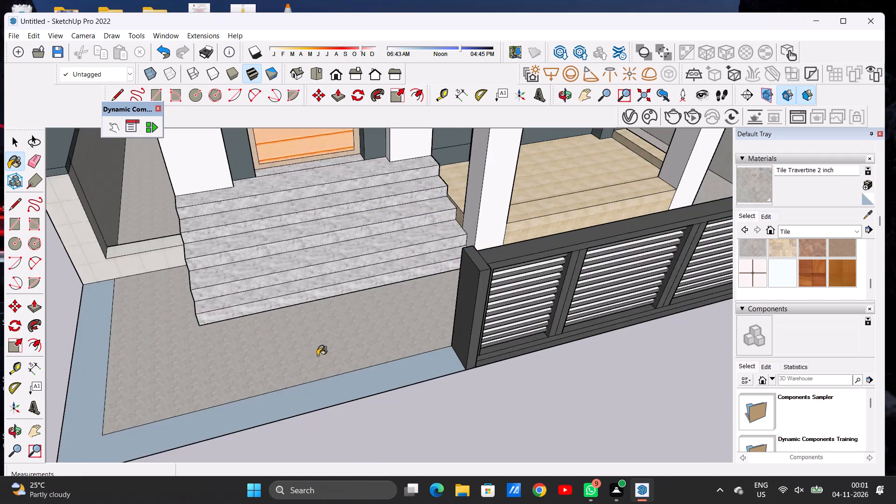
Set the Tile Travertine 2 inch texture size to 5' by 5'.
scroll(317, 356, "up", 15)
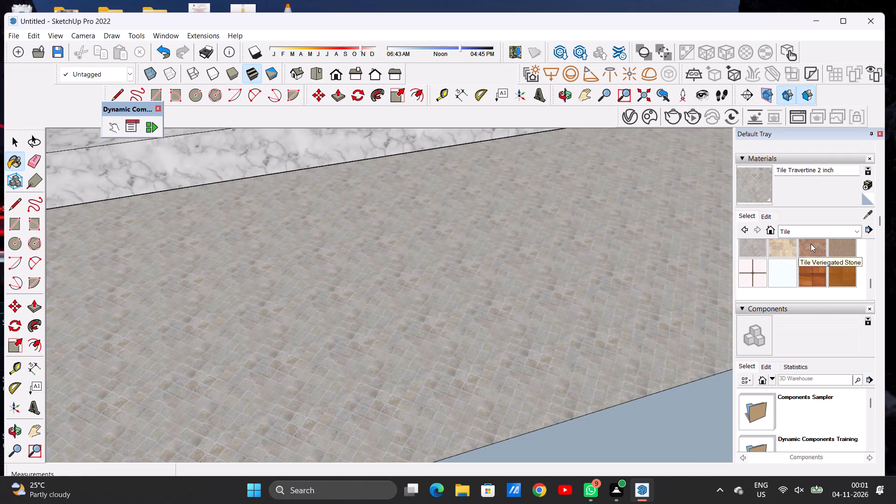
left_click(767, 220)
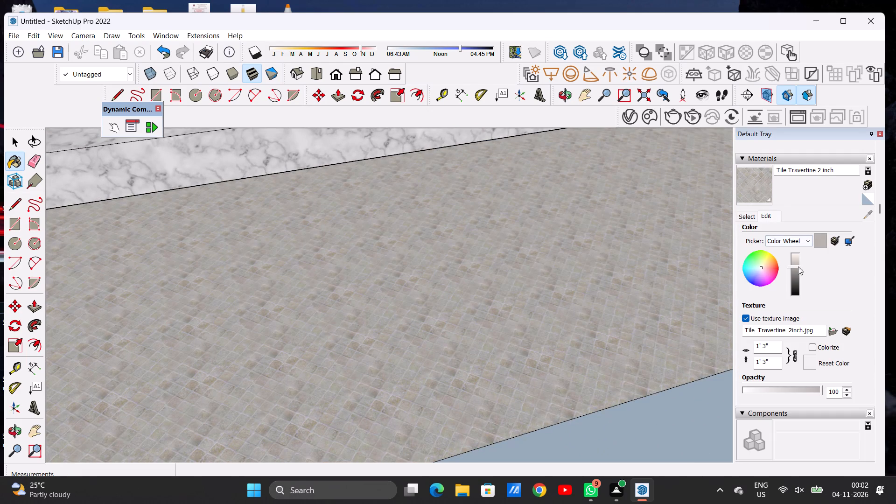
left_click(775, 360)
key("BackSpace")
key("BackSpace")
key("BackSpace")
key("BackSpace")
key("BackSpace")
key("BackSpace")
key("BackSpace")
key("BackSpace")
key("BackSpace")
key("BackSpace")
key("BackSpace")
key("BackSpace")
key("BackSpace")
key("BackSpace")
key("BackSpace")
key("BackSpace")
key("BackSpace")
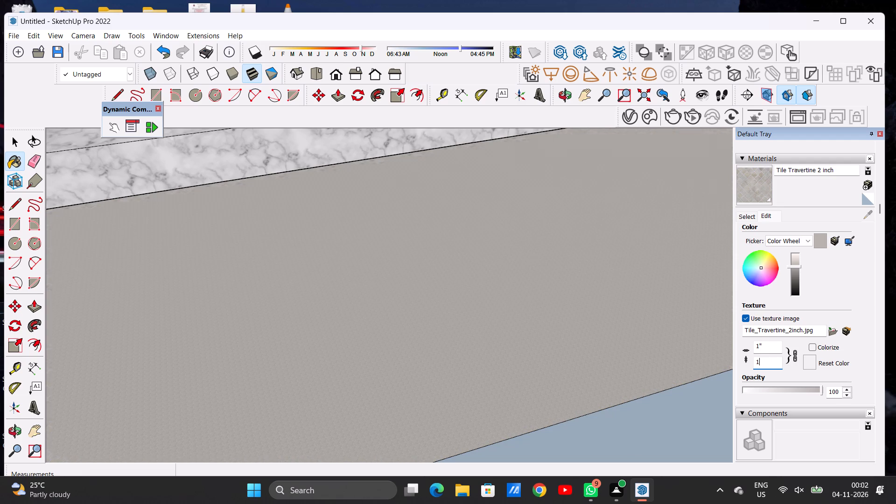
type("5'")
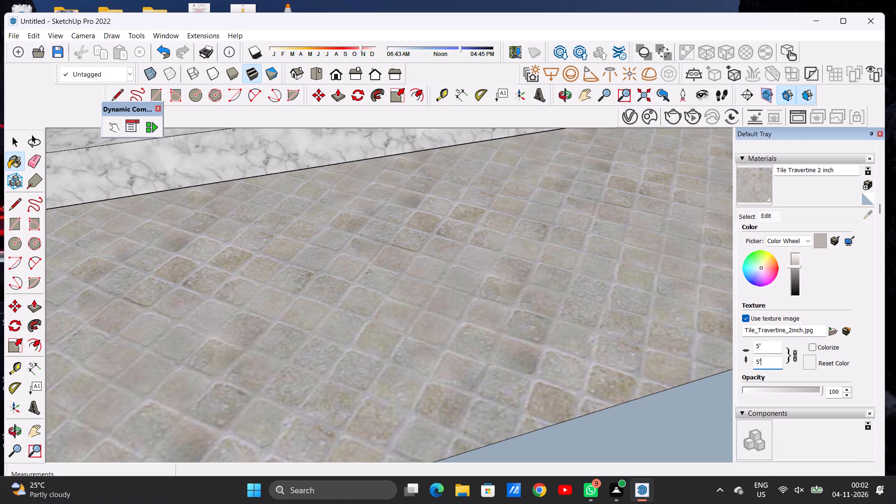
key("Return")
Check the scale of the travertine pattern on the forecourt from farther away.
scroll(214, 258, "down", 4)
scroll(219, 259, "up", 1)
scroll(221, 259, "down", 3)
scroll(282, 279, "down", 8)
scroll(321, 284, "up", 1)
scroll(323, 284, "down", 7)
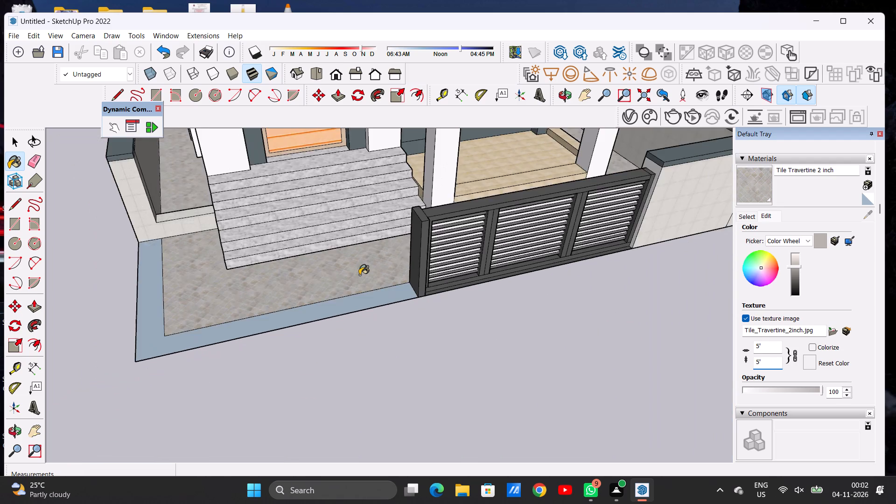
scroll(359, 275, "down", 8)
scroll(248, 238, "up", 1)
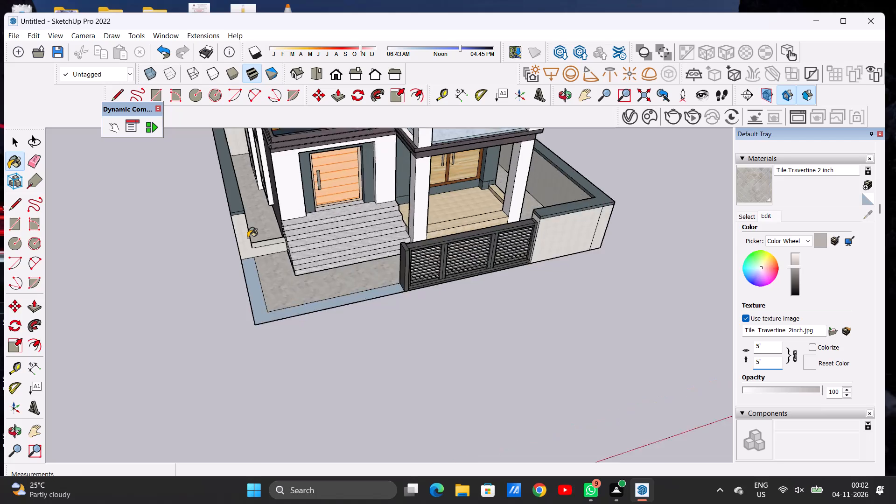
Apply Tile Travertine 2 inch to the unpainted border strip around the front forecourt.
scroll(248, 238, "up", 1)
scroll(248, 238, "down", 1)
scroll(248, 238, "up", 6)
scroll(278, 206, "up", 7)
left_click(272, 231)
scroll(267, 231, "down", 7)
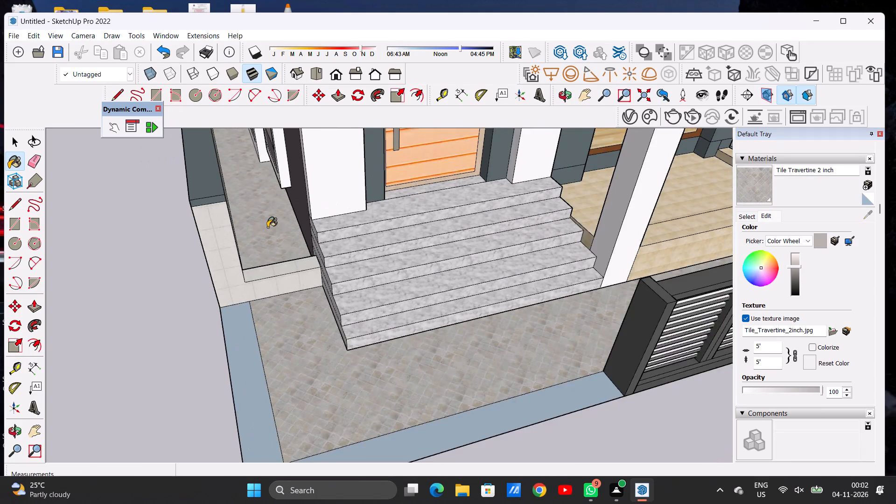
scroll(267, 227, "down", 5)
scroll(279, 314, "up", 11)
left_click(257, 343)
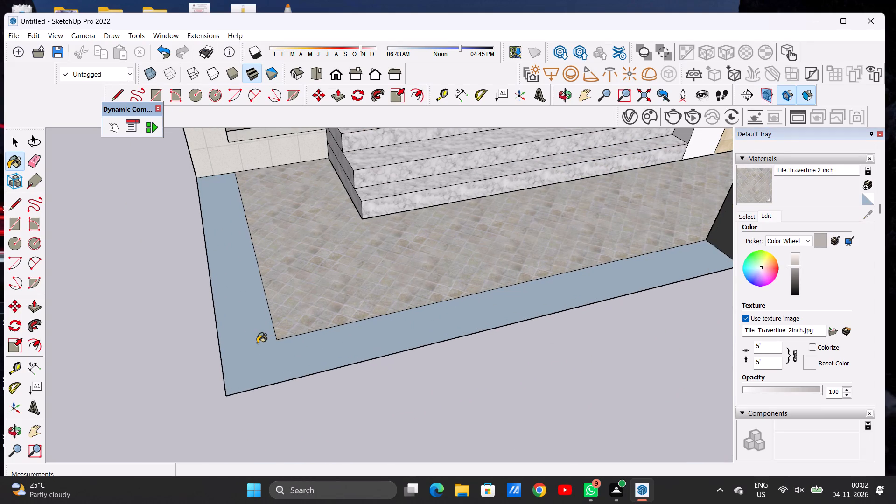
scroll(248, 312, "down", 7)
scroll(318, 288, "down", 7)
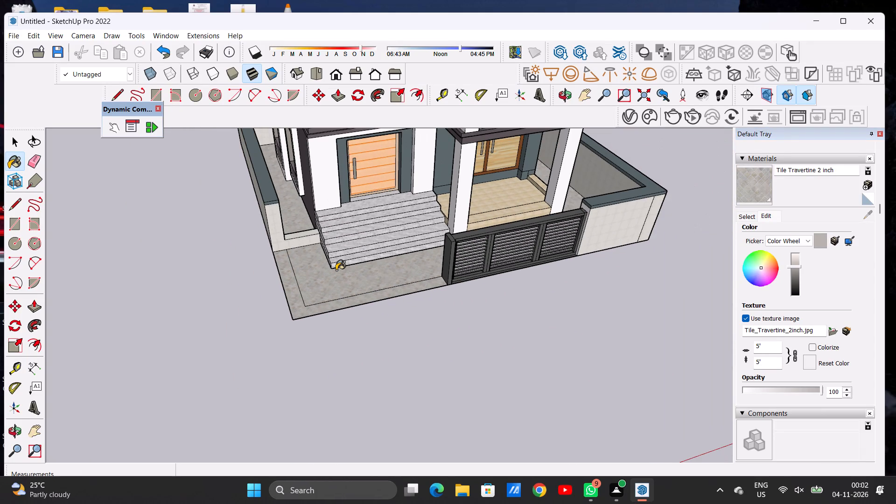
Review the tiled forecourt, entrance steps and gate from the front and the gate-side corner of the house.
key("space")
type("O")
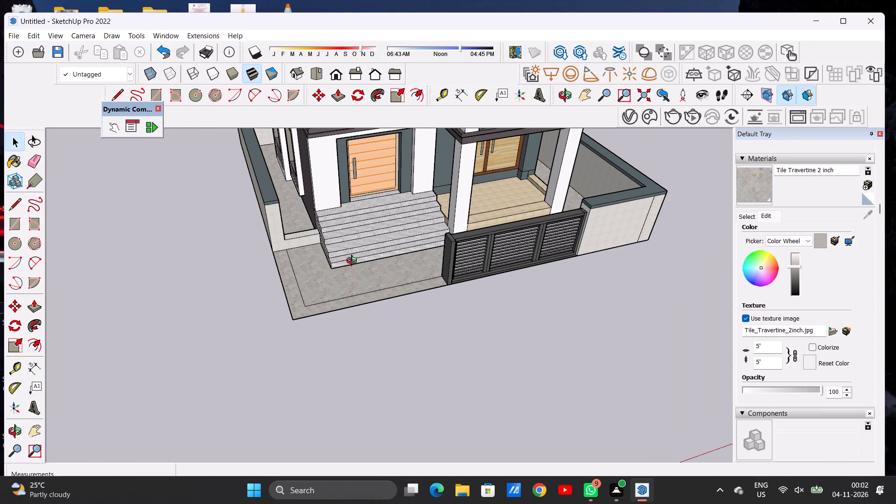
scroll(340, 254, "down", 5)
left_click_drag(359, 277, 369, 168)
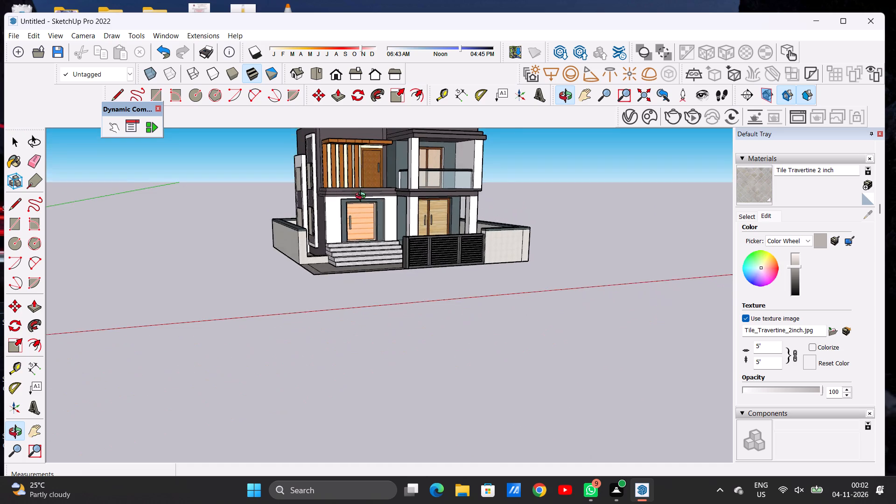
scroll(351, 220, "up", 12)
left_click_drag(279, 235, 331, 238)
left_click_drag(450, 235, 317, 263)
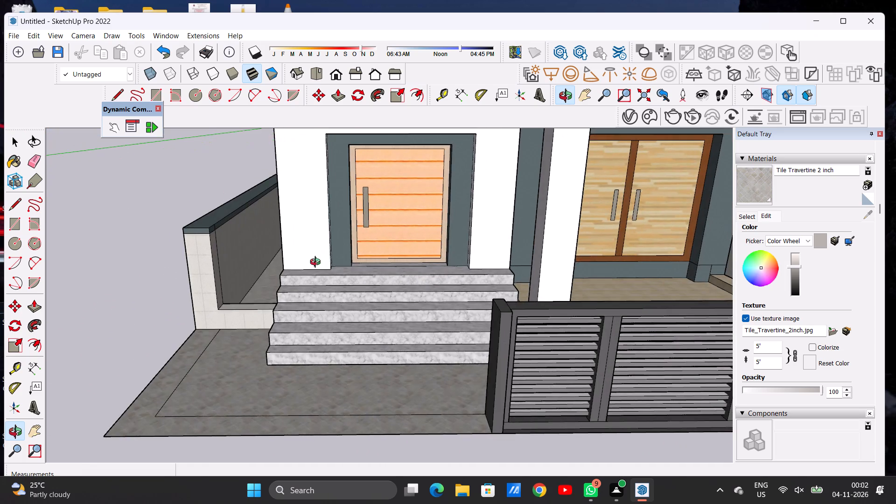
scroll(366, 267, "down", 7)
left_click_drag(322, 267, 168, 274)
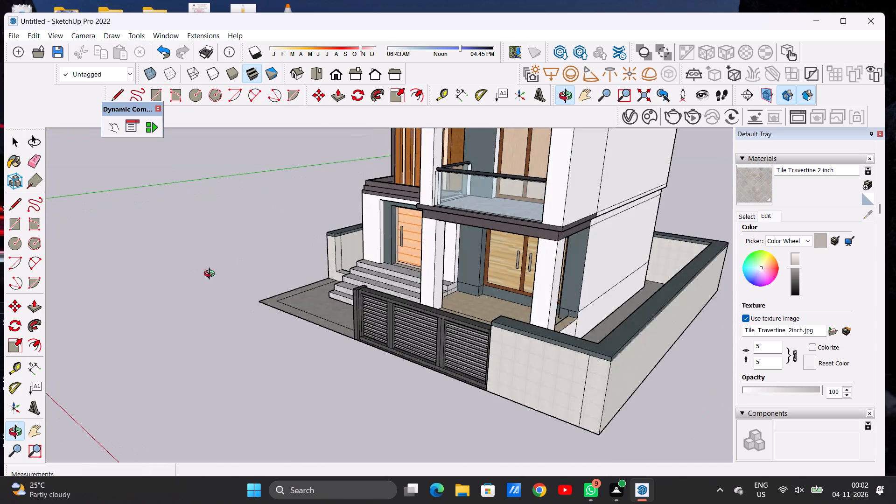
scroll(288, 266, "down", 5)
left_click_drag(456, 256, 505, 220)
scroll(412, 292, "down", 2)
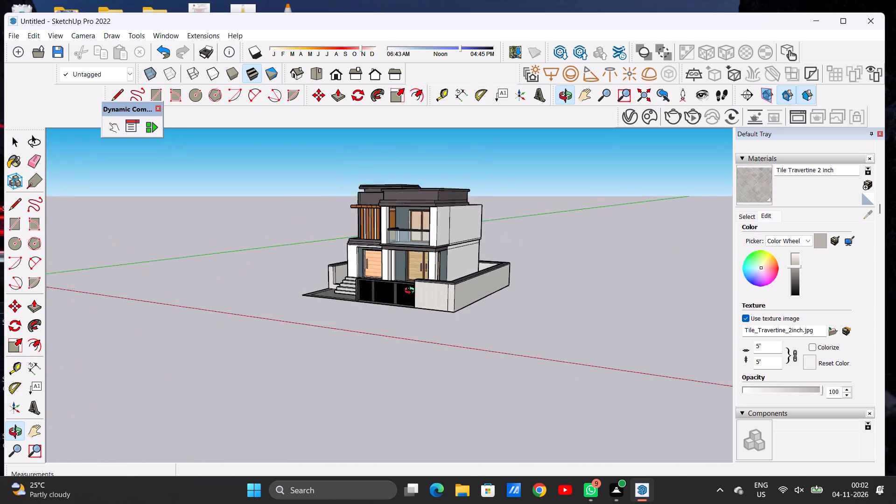
scroll(412, 292, "down", 4)
scroll(425, 343, "down", 4)
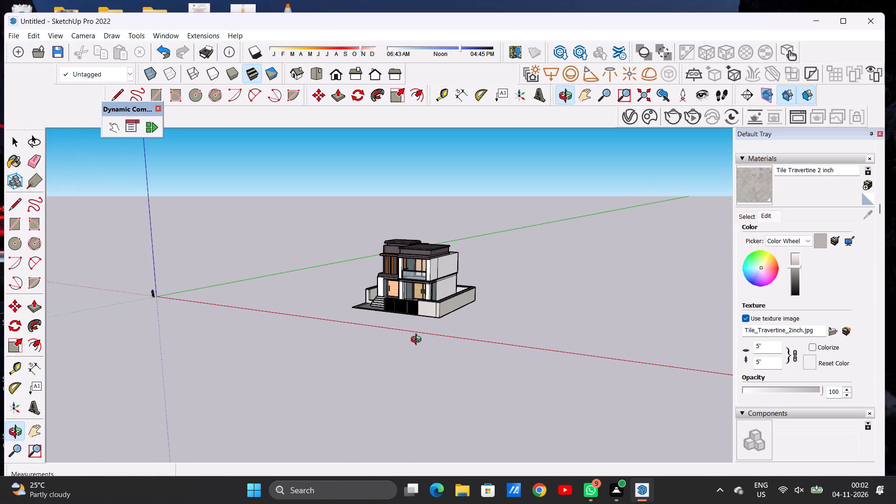
Review the front facade and the boundary wall on the entrance-steps side, up close and from above.
scroll(411, 312, "up", 8)
scroll(388, 283, "down", 1)
scroll(387, 283, "up", 4)
left_click_drag(319, 298, 462, 326)
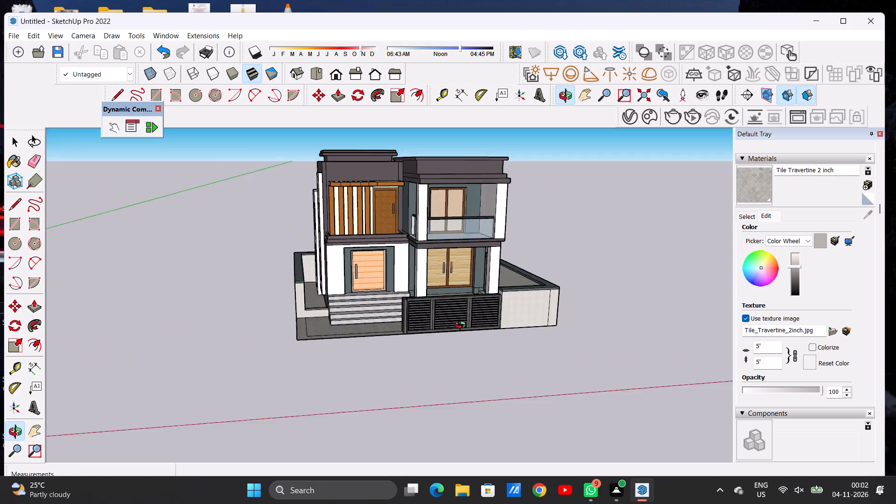
left_click_drag(462, 326, 469, 365)
scroll(313, 273, "up", 13)
left_click_drag(341, 275, 450, 248)
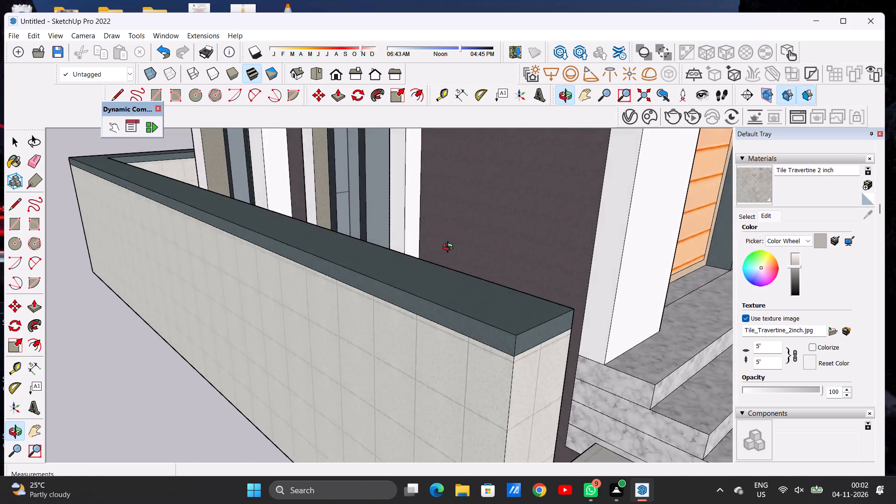
left_click_drag(450, 248, 399, 258)
scroll(322, 276, "down", 16)
scroll(255, 288, "down", 6)
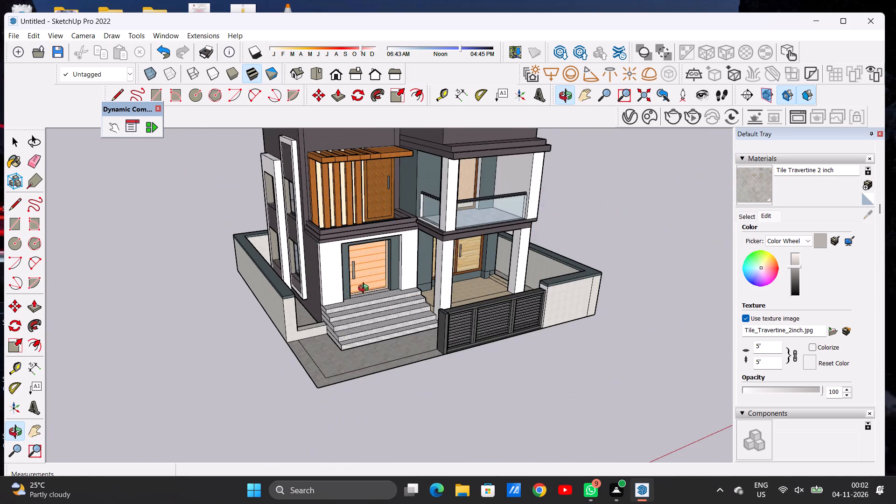
Review the house's rear and side walls, the boundary wall and the porch side for surfaces lacking a finish.
left_click_drag(368, 287, 237, 212)
left_click_drag(554, 235, 346, 261)
left_click_drag(540, 249, 311, 264)
left_click_drag(481, 268, 539, 333)
left_click_drag(517, 333, 309, 309)
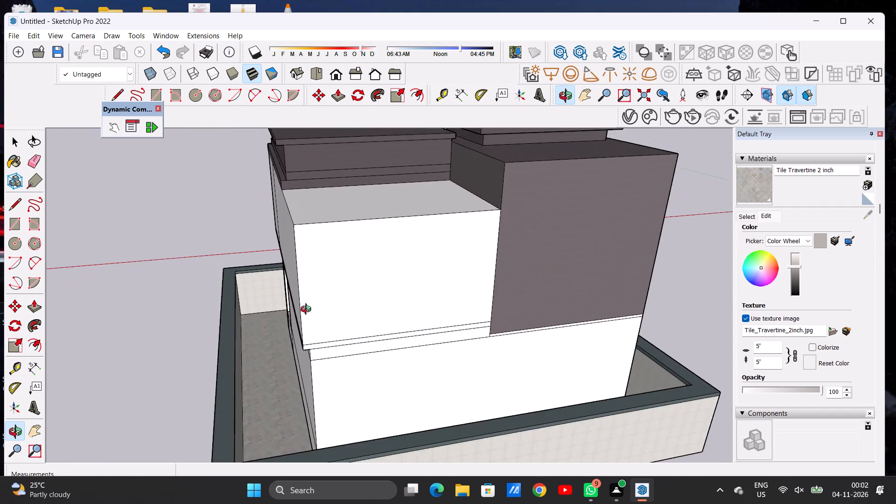
scroll(318, 305, "down", 9)
left_click_drag(531, 292, 304, 294)
scroll(300, 321, "up", 11)
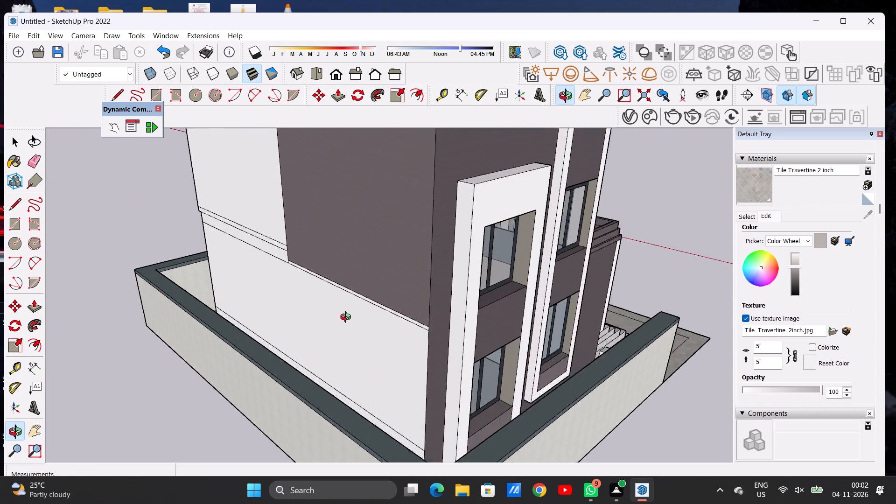
scroll(348, 318, "up", 4)
left_click_drag(301, 318, 359, 320)
scroll(410, 309, "down", 12)
left_click_drag(349, 278, 658, 284)
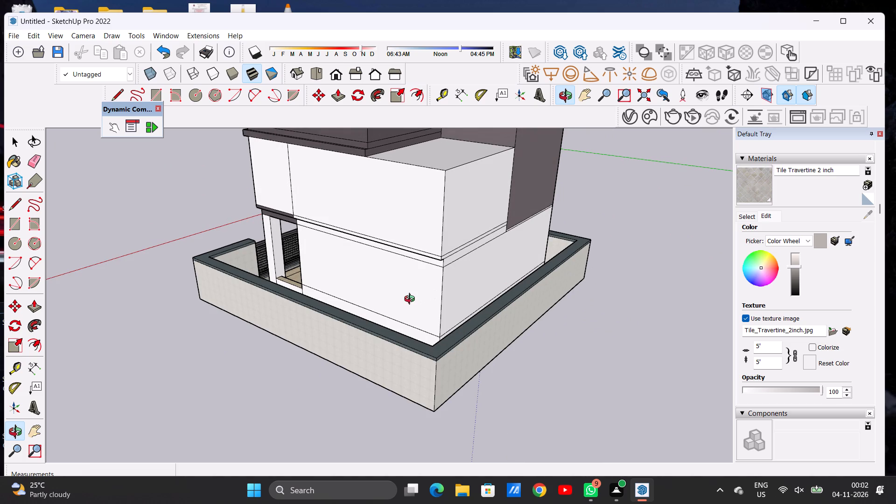
scroll(409, 276, "down", 7)
scroll(413, 290, "up", 9)
left_click_drag(343, 282, 511, 309)
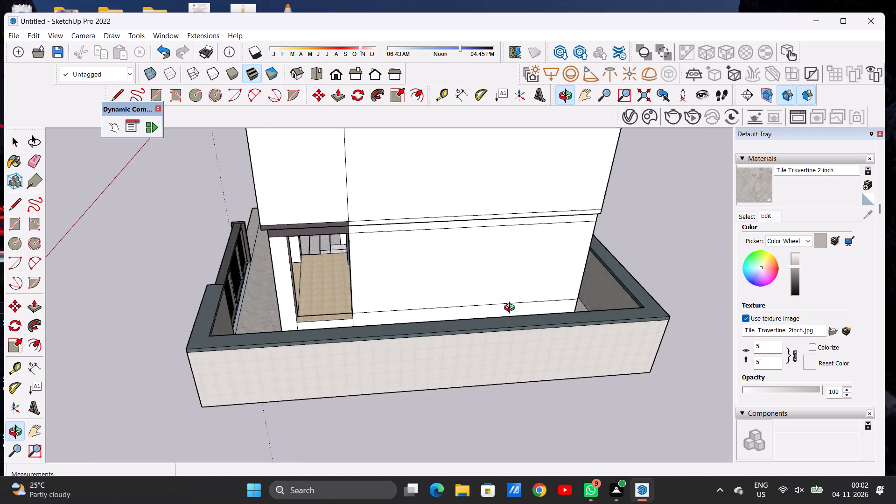
left_click_drag(511, 309, 614, 305)
scroll(524, 273, "down", 9)
left_click_drag(465, 285, 487, 339)
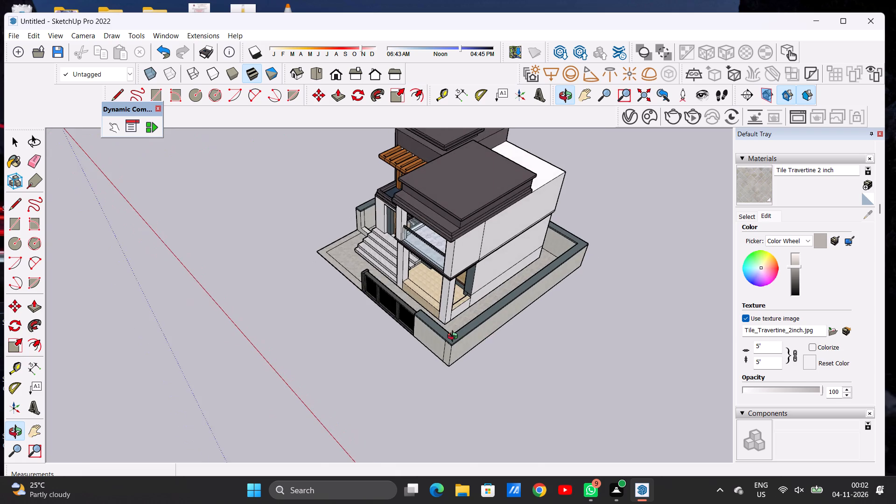
Apply Field Square Tile to the unpainted side face of the porch platform beside the corner column.
scroll(455, 337, "up", 5)
scroll(447, 314, "down", 1)
scroll(447, 314, "up", 10)
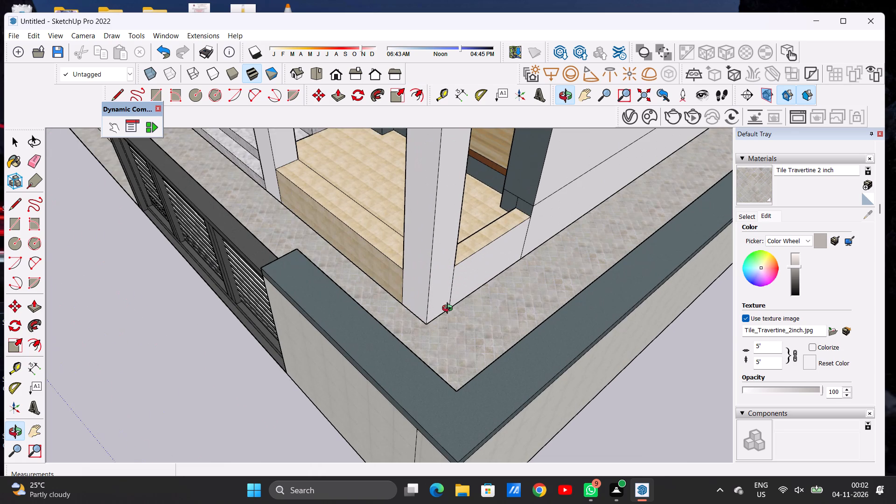
left_click_drag(483, 280, 466, 272)
scroll(471, 276, "up", 6)
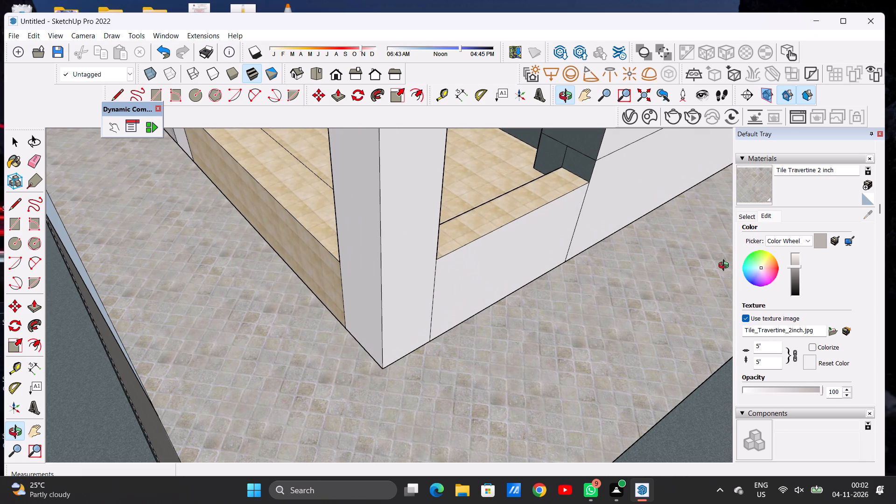
left_click(751, 218)
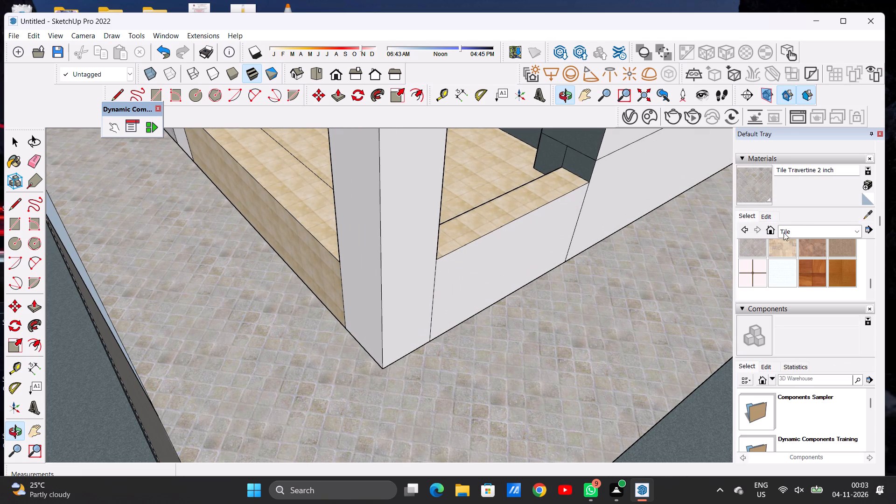
left_click(791, 232)
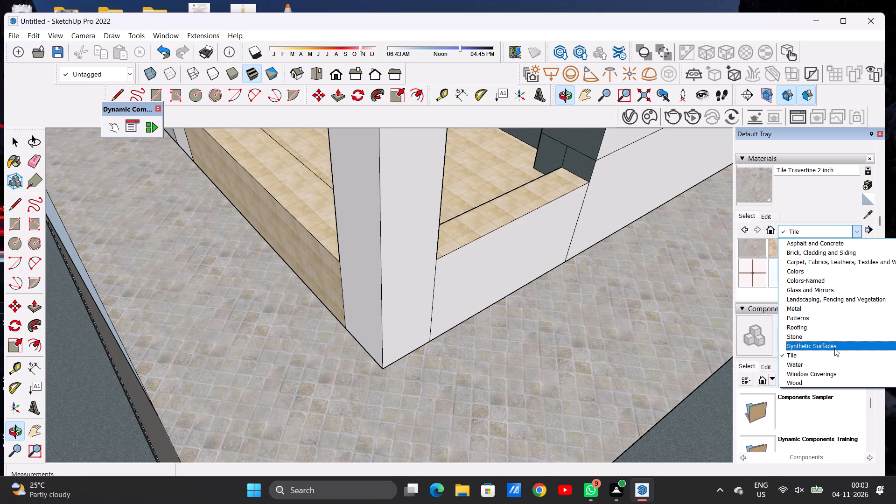
left_click_drag(822, 345, 821, 352)
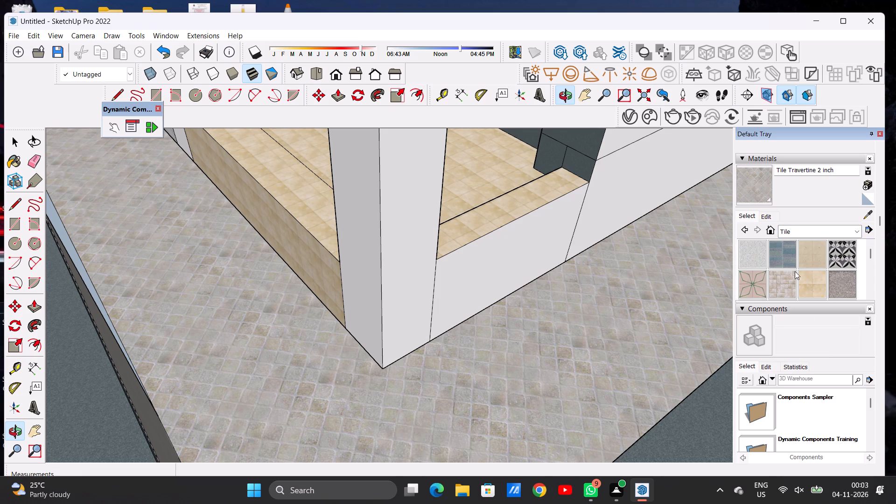
left_click(818, 294)
left_click(522, 274)
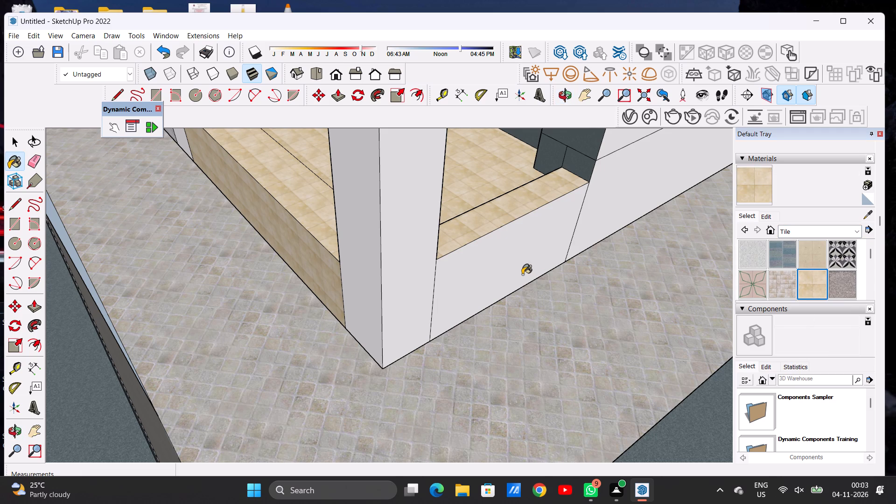
key("space")
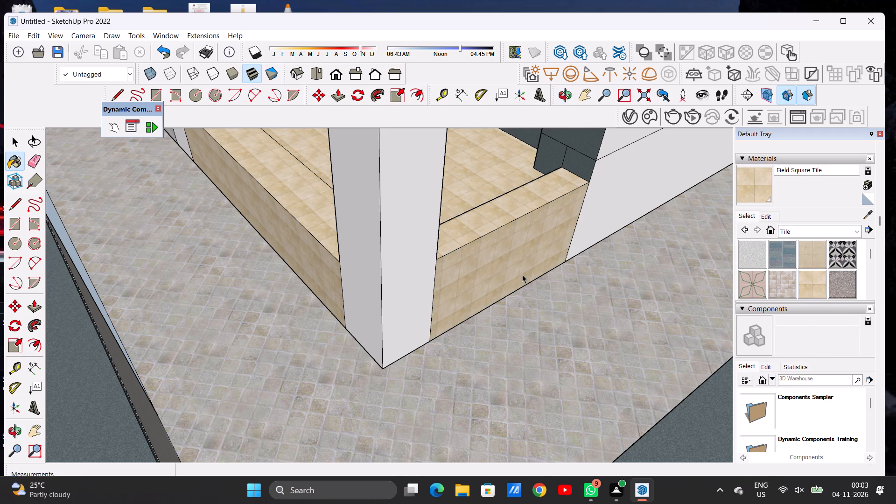
Review the tiled porch platform, gate and entrance steps from the front and from the porch side.
key("o")
scroll(490, 314, "down", 4)
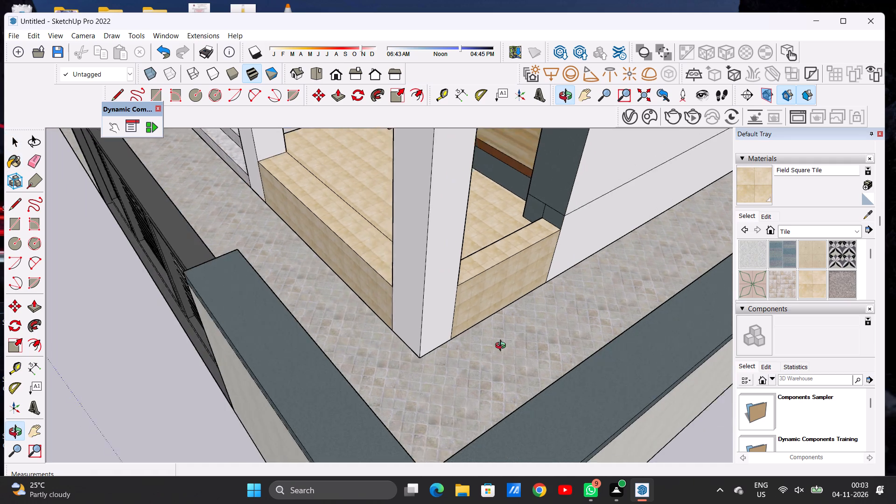
scroll(503, 347, "down", 7)
scroll(394, 226, "down", 4)
left_click_drag(386, 209, 505, 203)
left_click_drag(325, 211, 499, 195)
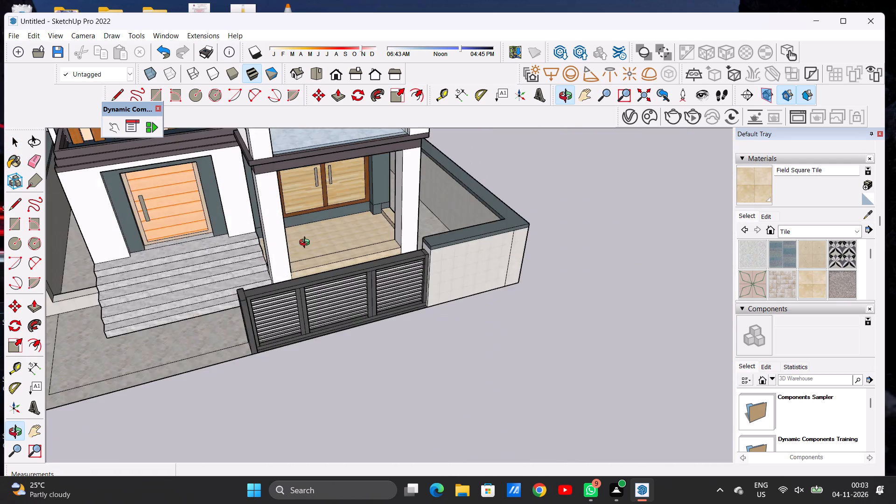
left_click_drag(261, 259, 400, 239)
scroll(284, 332, "up", 2)
scroll(284, 332, "down", 1)
scroll(284, 332, "up", 10)
left_click_drag(357, 231, 195, 244)
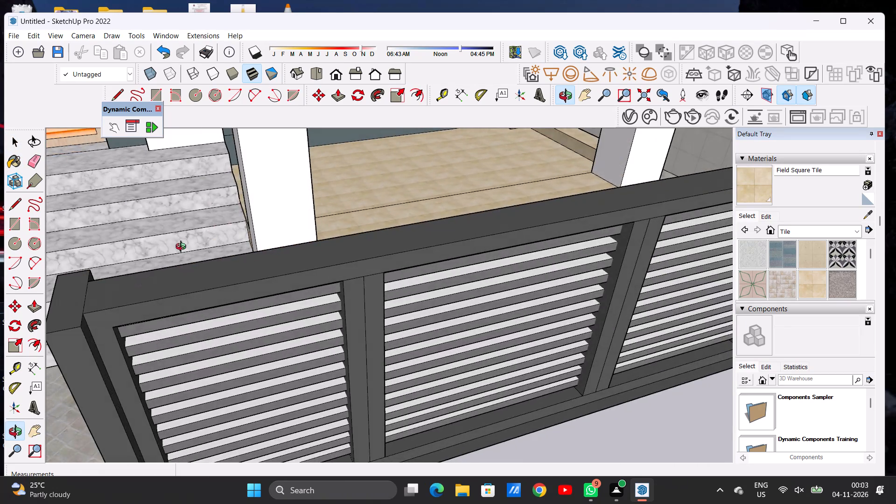
scroll(177, 252, "down", 6)
left_click_drag(487, 201, 97, 207)
scroll(114, 237, "down", 4)
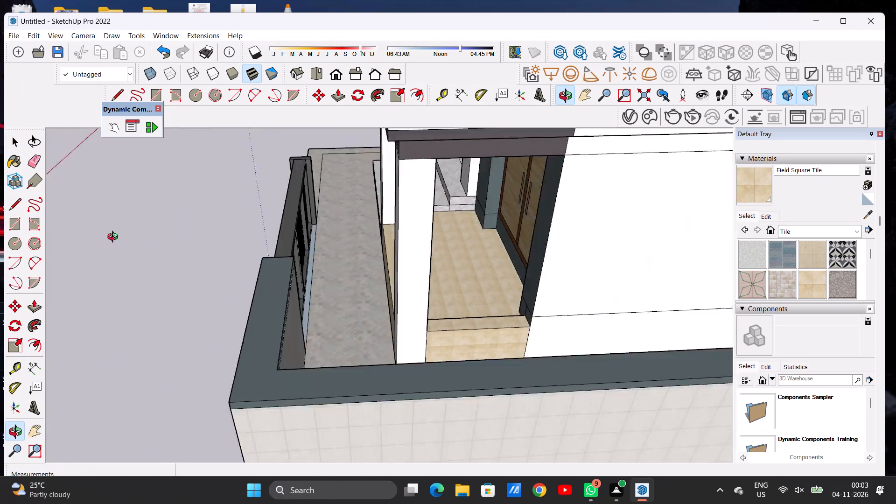
scroll(115, 238, "down", 11)
left_click_drag(215, 247, 411, 217)
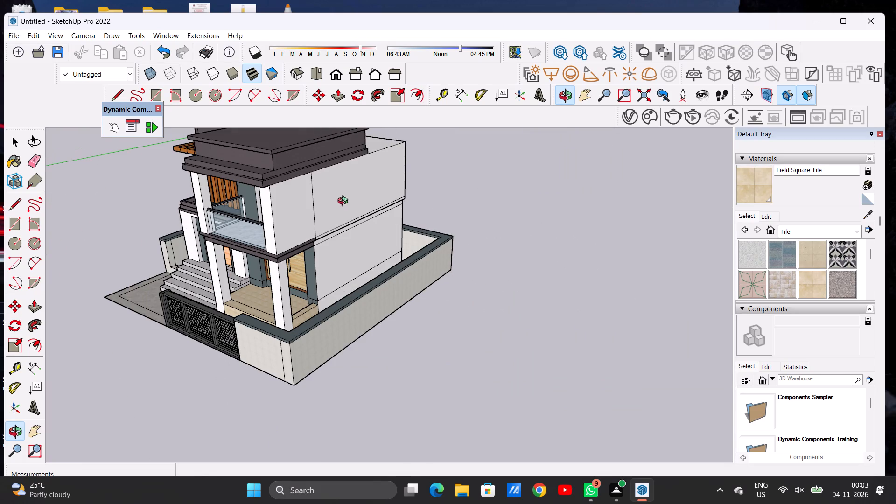
Inspect the plain side wall on the porch side and the flat roof above it from several angles.
scroll(297, 229, "down", 8)
left_click_drag(344, 231, 249, 235)
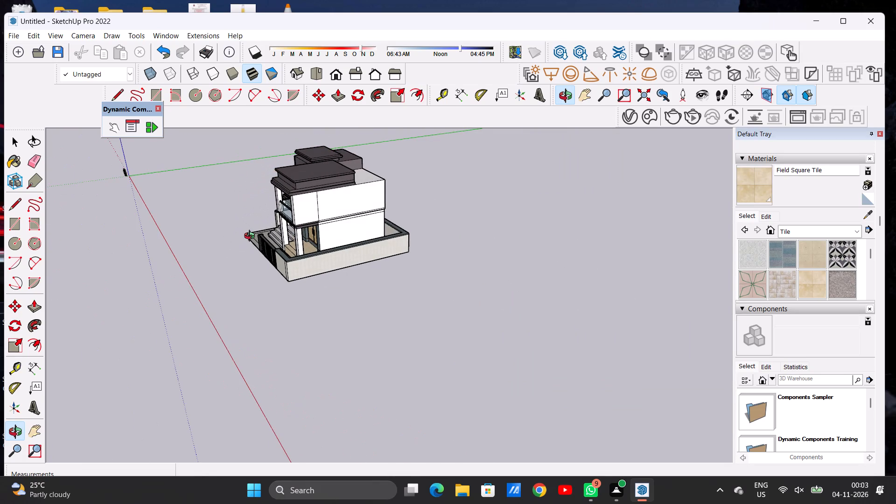
scroll(306, 275, "down", 7)
scroll(336, 240, "up", 16)
scroll(312, 193, "down", 1)
scroll(312, 193, "up", 2)
left_click_drag(352, 175, 316, 203)
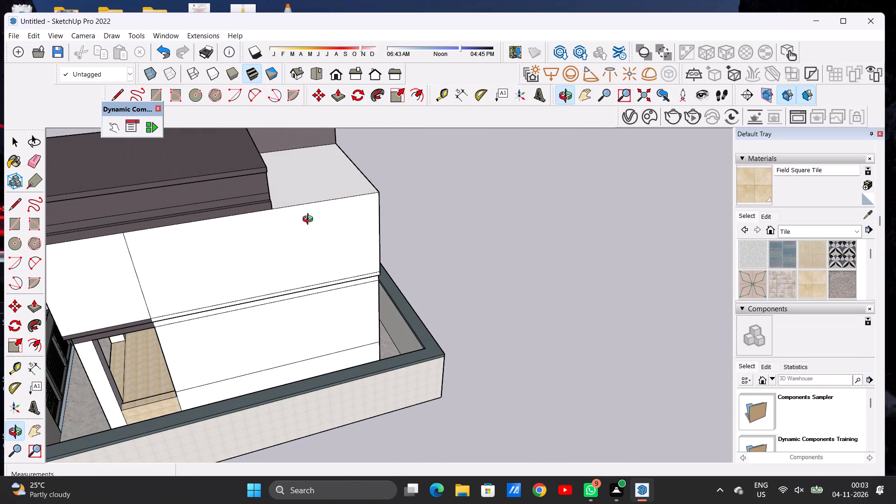
scroll(330, 231, "down", 2)
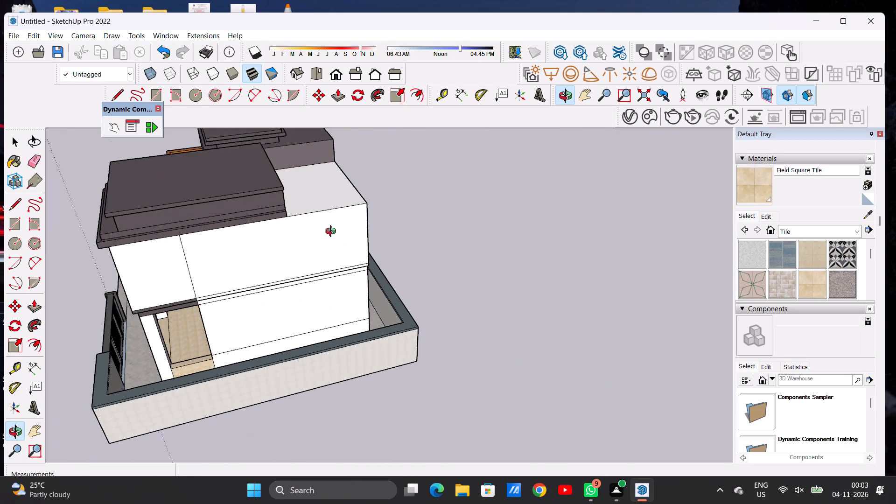
scroll(333, 232, "down", 2)
scroll(333, 232, "up", 2)
scroll(333, 233, "down", 7)
left_click_drag(393, 224, 242, 245)
scroll(378, 209, "up", 7)
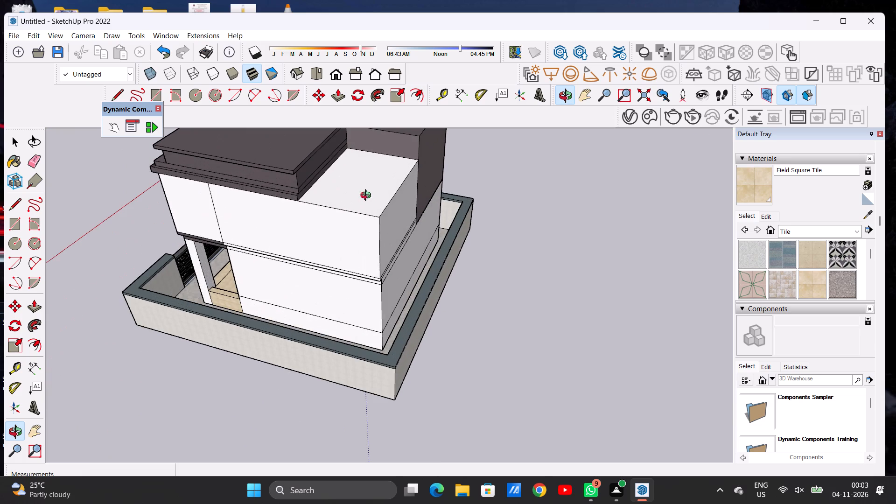
left_click_drag(396, 270, 418, 187)
scroll(387, 258, "down", 11)
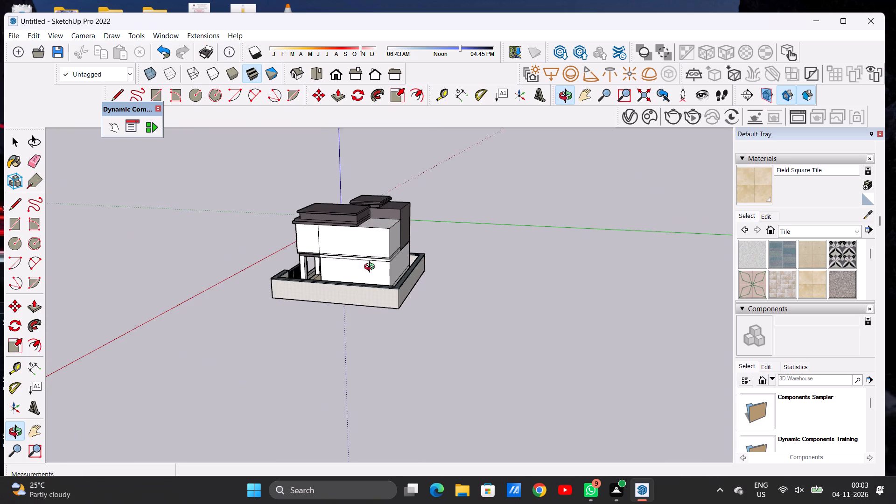
Apply Basic Tile to both upper-storey side wall faces on the porch side of the house.
scroll(348, 251, "up", 1)
scroll(348, 251, "down", 1)
scroll(348, 251, "up", 3)
scroll(347, 251, "down", 1)
scroll(347, 251, "up", 9)
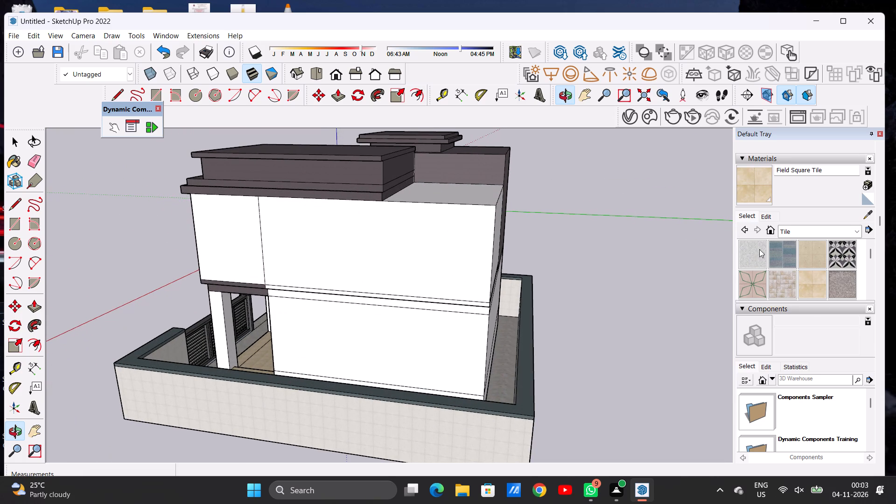
left_click(759, 249)
left_click(392, 254)
scroll(397, 252, "up", 8)
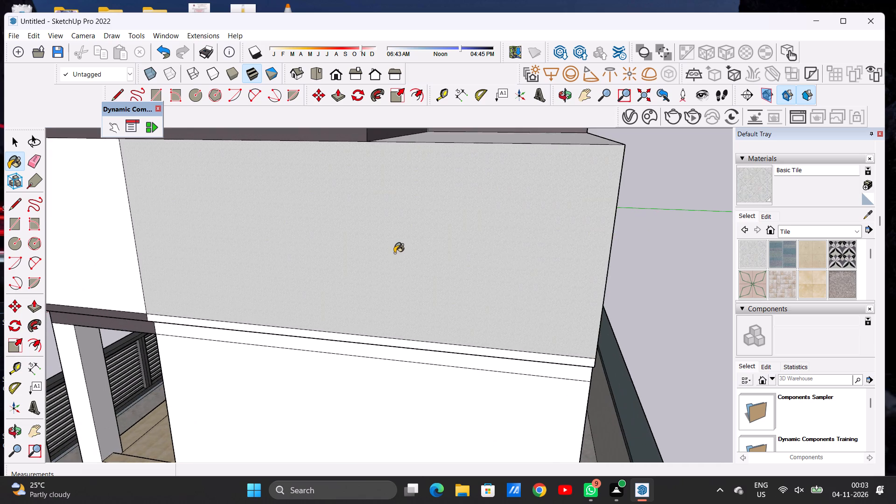
scroll(434, 249, "down", 6)
left_click(238, 221)
Check the Basic Tile texture on the upper side wall up close and from farther away.
scroll(317, 225, "up", 5)
scroll(322, 230, "down", 2)
scroll(323, 230, "up", 1)
scroll(381, 242, "down", 1)
scroll(381, 242, "up", 4)
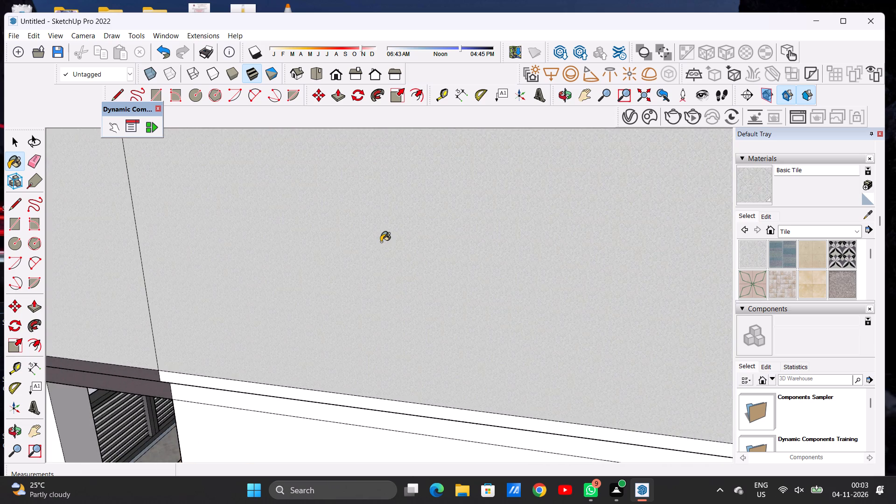
scroll(381, 242, "up", 17)
scroll(381, 243, "down", 7)
scroll(380, 245, "up", 1)
scroll(380, 245, "down", 7)
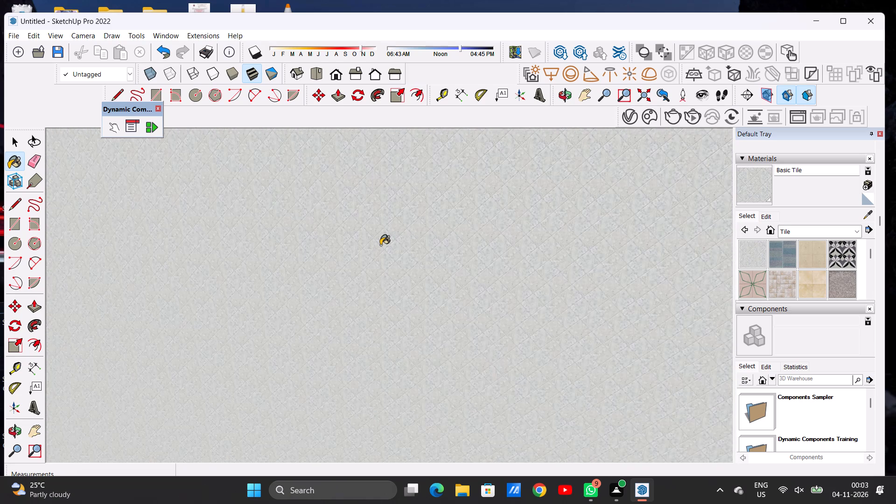
scroll(380, 245, "down", 7)
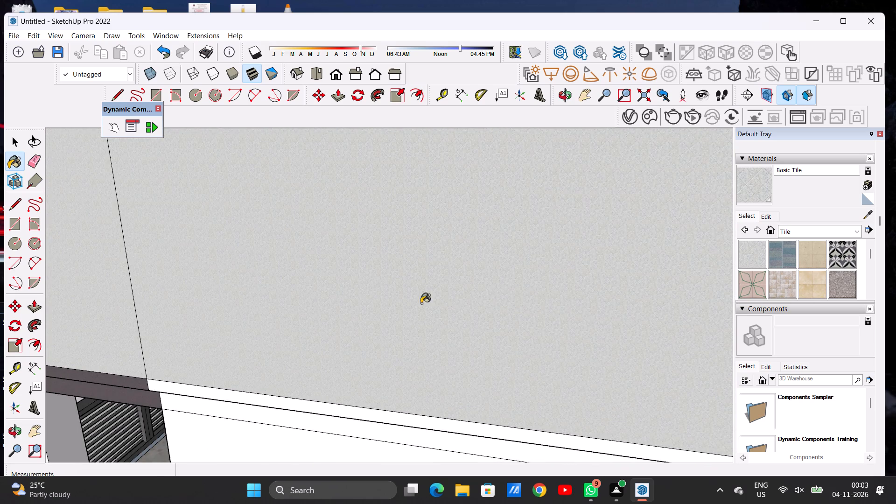
Apply Basic Tile to the flat roof surface behind the dark parapet, above the upper side wall.
scroll(338, 303, "down", 18)
scroll(436, 254, "up", 13)
left_click(435, 249)
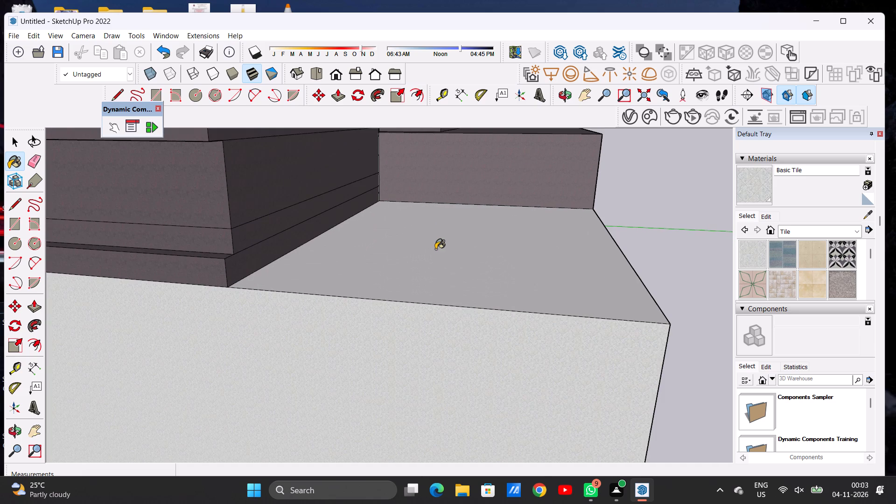
scroll(338, 261, "down", 16)
scroll(416, 297, "up", 5)
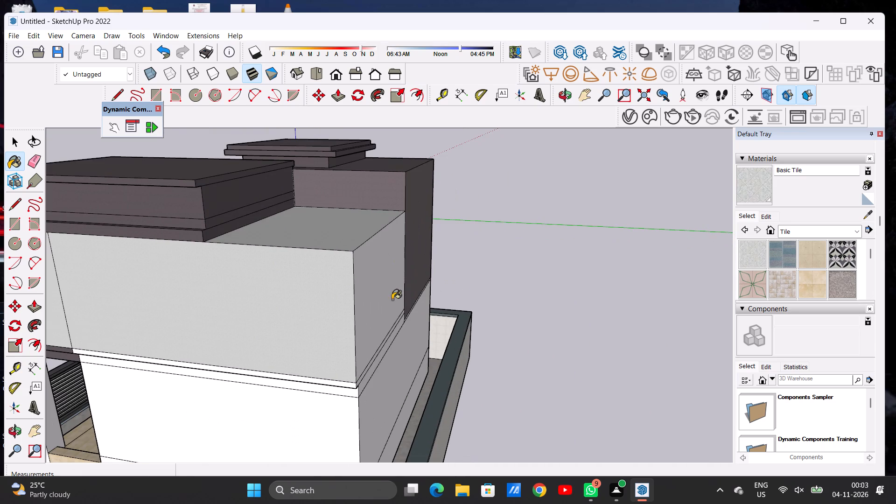
scroll(428, 280, "down", 5)
scroll(499, 272, "down", 3)
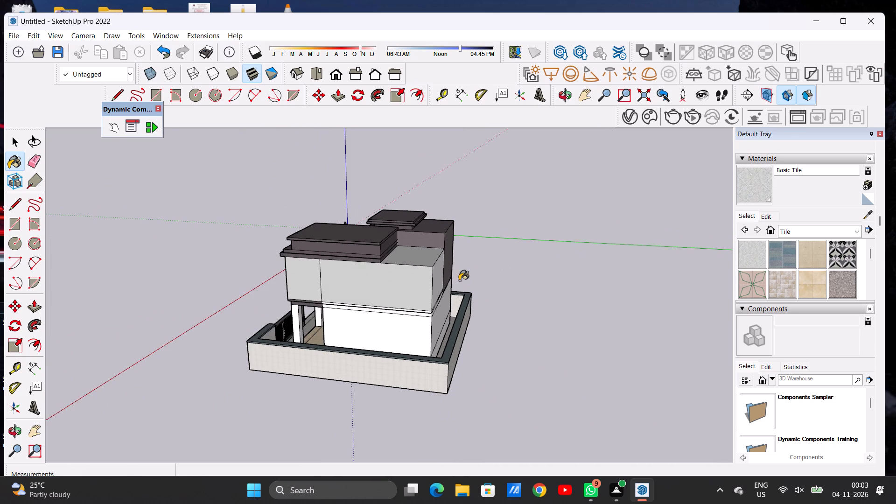
scroll(373, 293, "up", 5)
key("space")
Review the house from the front and the porch side with the tiled upper side wall.
type("O")
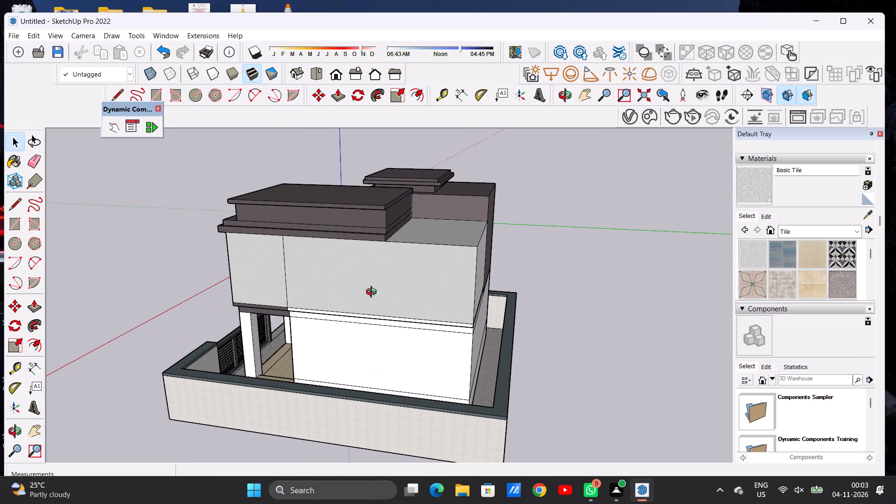
scroll(402, 280, "down", 8)
left_click_drag(357, 289, 525, 289)
left_click_drag(399, 294, 484, 290)
left_click_drag(347, 307, 455, 296)
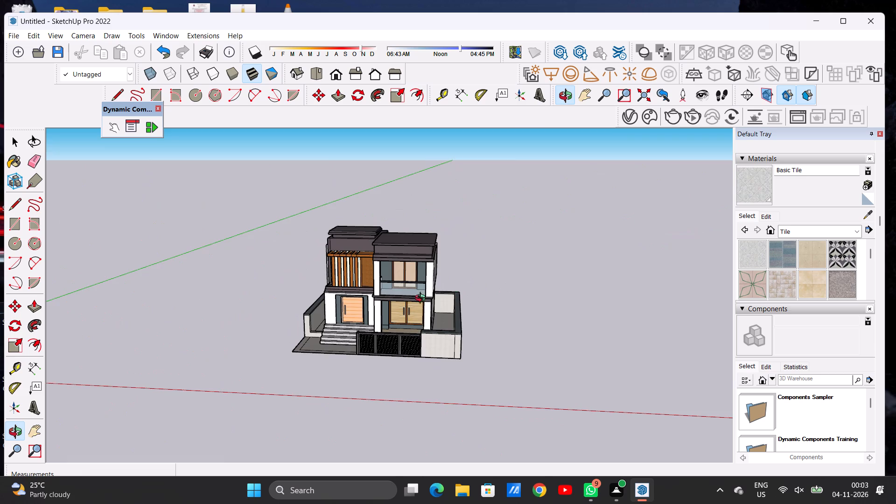
left_click_drag(393, 299, 454, 294)
left_click_drag(451, 291, 411, 262)
left_click_drag(478, 268, 325, 297)
left_click_drag(472, 285, 396, 313)
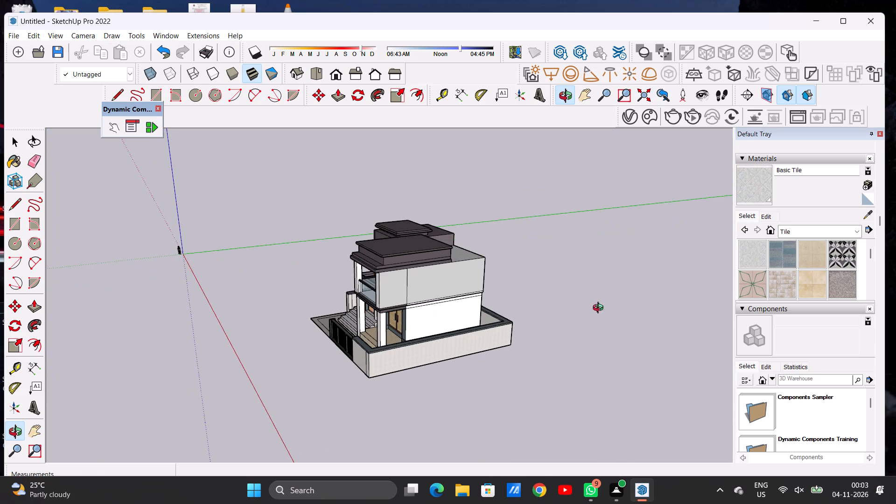
Apply Color M03 from the Colors collection to both upper-storey side wall faces on the porch side.
left_click(797, 230)
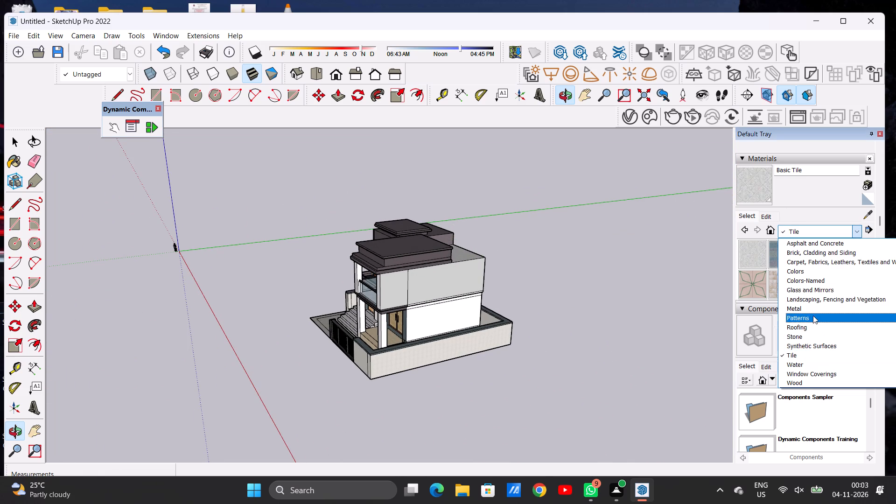
left_click(809, 273)
scroll(807, 272, "down", 3)
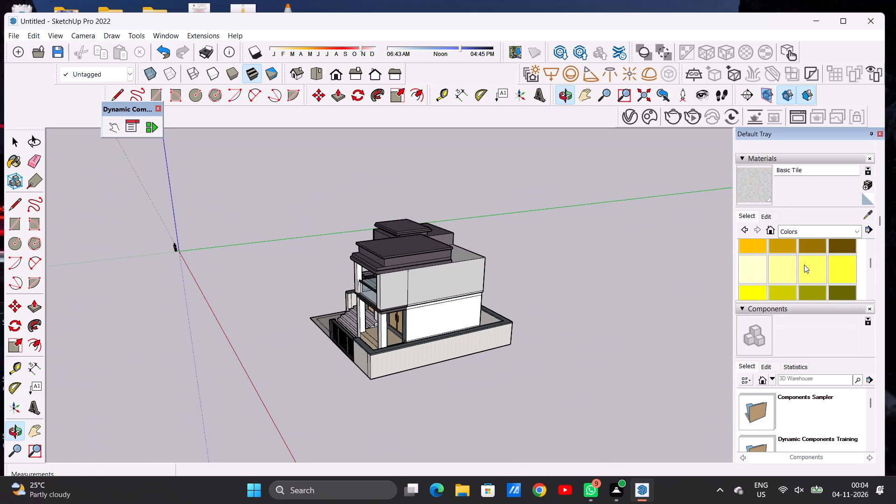
scroll(804, 265, "down", 10)
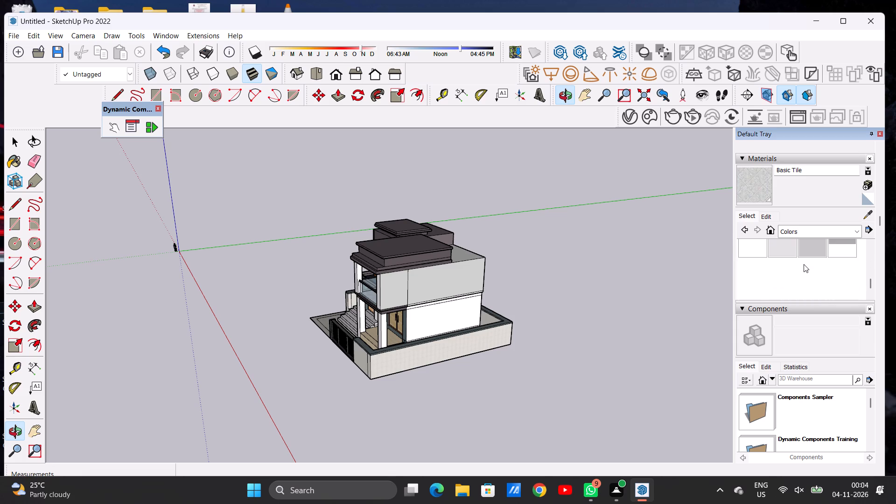
left_click(842, 247)
scroll(406, 284, "up", 4)
scroll(405, 291, "down", 1)
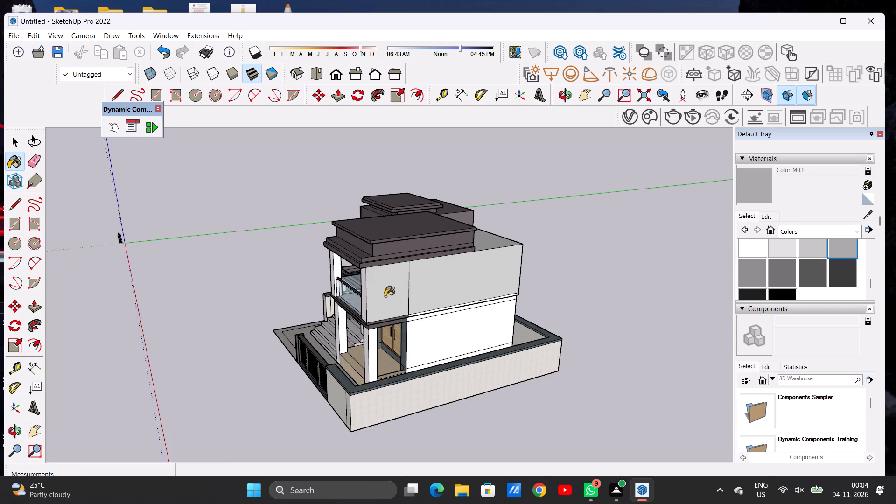
scroll(384, 297, "up", 1)
scroll(384, 297, "down", 1)
scroll(384, 297, "up", 7)
left_click(400, 288)
left_click(461, 275)
Apply Color M03 to the flat roof surface behind the dark parapet, above the upper side wall.
scroll(351, 281, "down", 4)
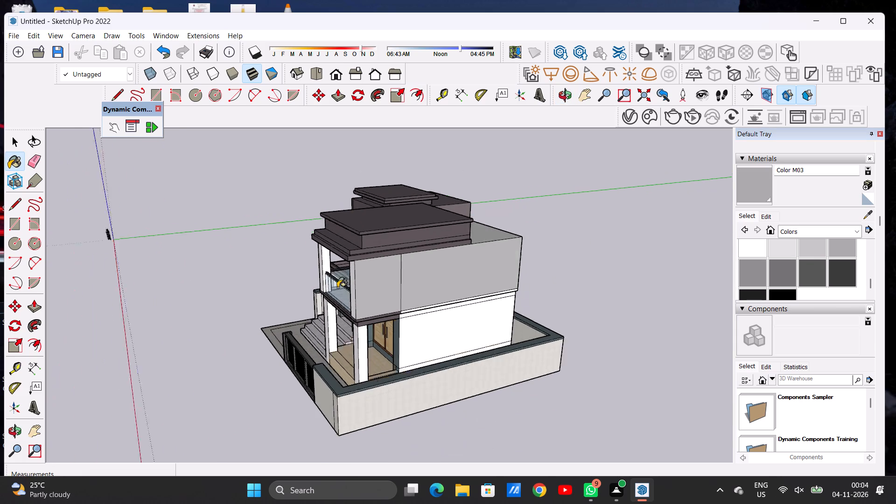
scroll(337, 287, "down", 9)
scroll(441, 259, "up", 5)
scroll(434, 265, "down", 1)
scroll(429, 268, "up", 14)
left_click(402, 252)
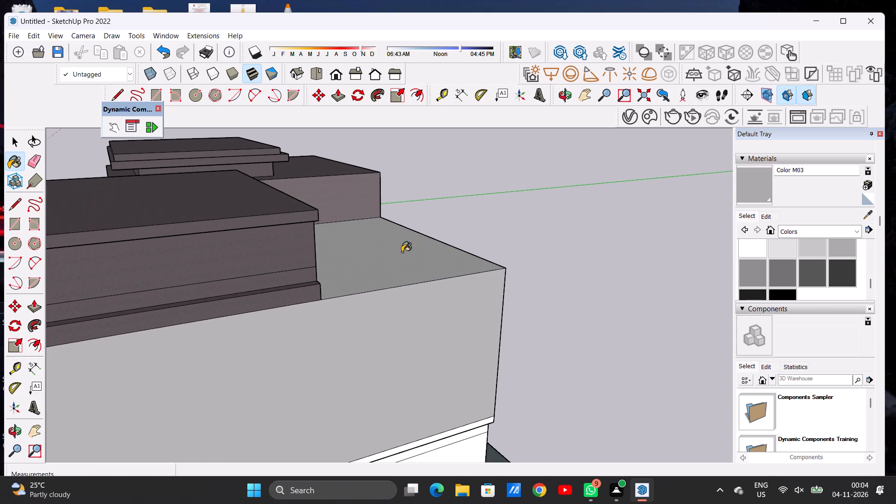
Apply Color M03 to the upper-storey rear wall face beside the dark rear volume.
key("o")
scroll(411, 238, "down", 2)
scroll(415, 238, "up", 1)
scroll(416, 238, "down", 3)
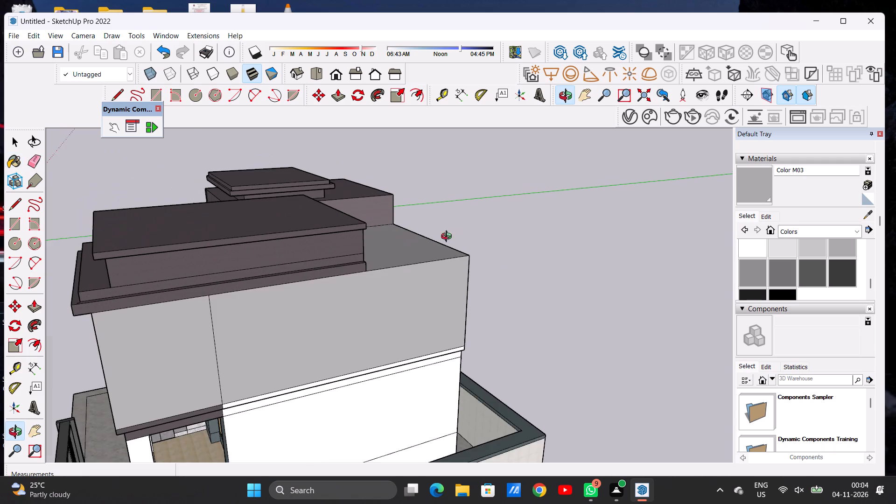
scroll(448, 238, "down", 1)
left_click_drag(491, 246, 266, 270)
scroll(311, 303, "up", 5)
scroll(318, 307, "down", 1)
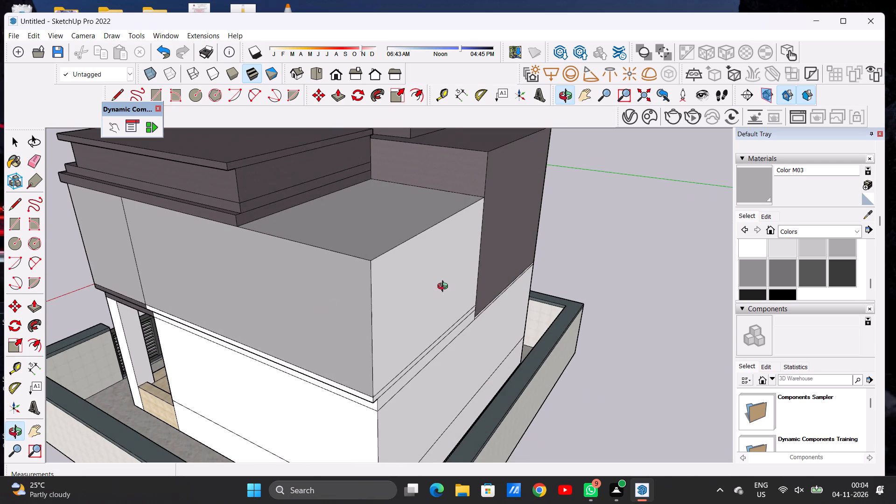
scroll(443, 287, "up", 4)
left_click(751, 183)
left_click(329, 303)
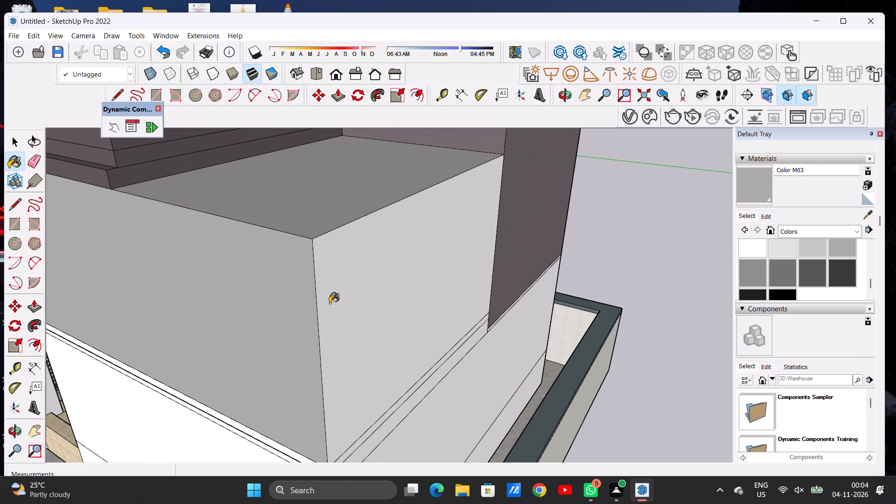
Apply Color M03 to the narrow ledge and band faces below the upper storey on the side and rear walls.
scroll(448, 279, "down", 12)
scroll(423, 331, "up", 6)
scroll(425, 338, "down", 1)
scroll(425, 338, "up", 11)
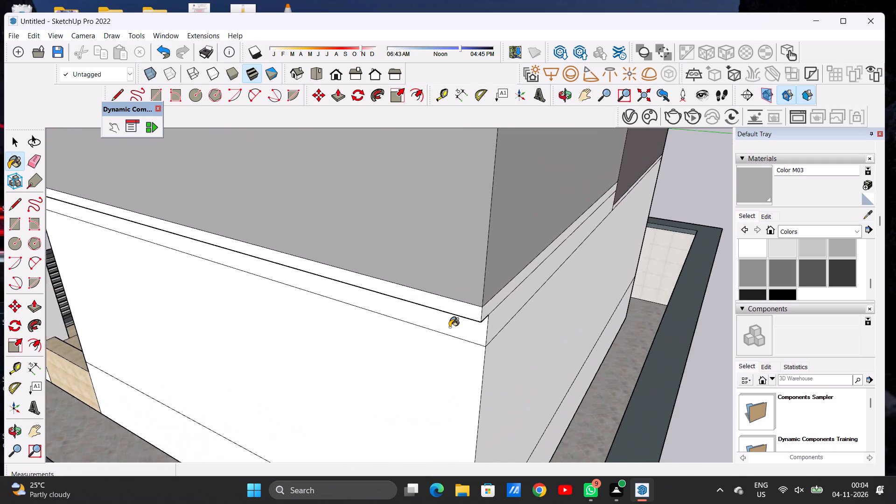
scroll(449, 327, "up", 6)
left_click(484, 293)
left_click(538, 280)
scroll(464, 293, "down", 1)
scroll(464, 293, "up", 1)
scroll(464, 293, "down", 5)
scroll(511, 354, "up", 7)
left_click(460, 301)
left_click(515, 261)
Apply Color M03 to the main ground-floor rear wall face and the thin strip beneath the dark rear volume.
scroll(490, 269, "down", 16)
scroll(490, 254, "up", 1)
scroll(490, 254, "down", 2)
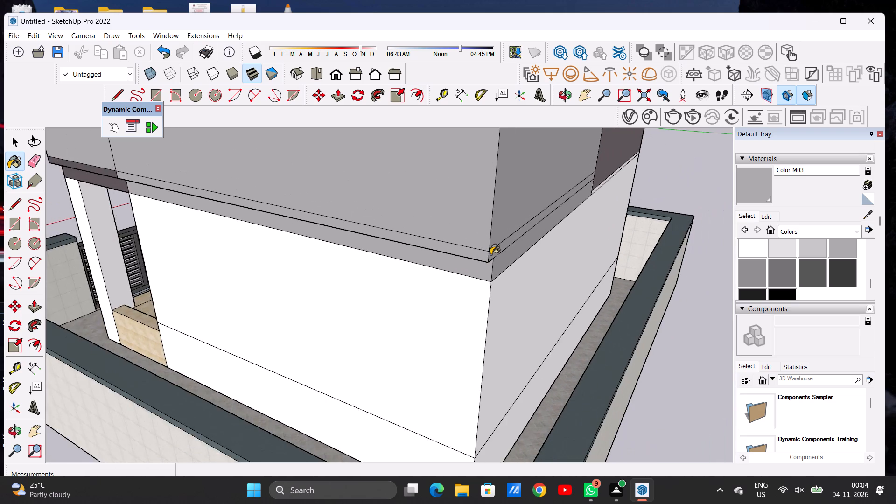
scroll(490, 254, "down", 8)
scroll(540, 236, "up", 7)
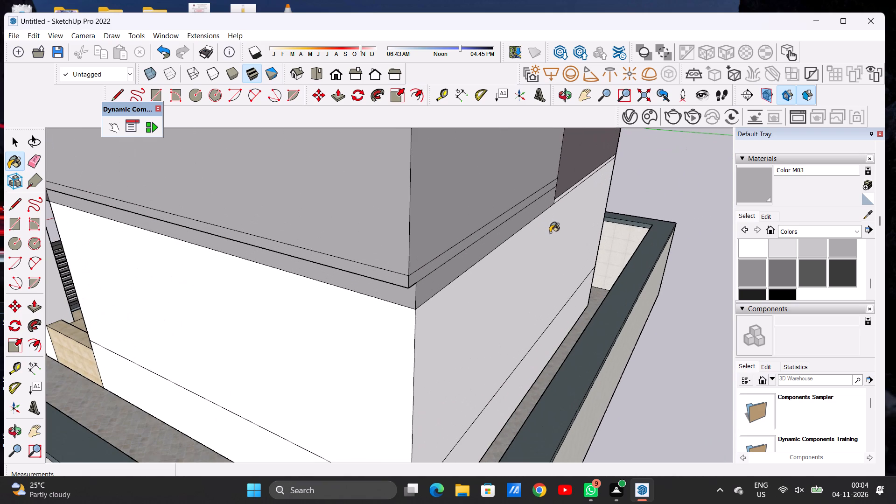
key("o")
scroll(481, 231, "down", 7)
left_click_drag(539, 224, 457, 223)
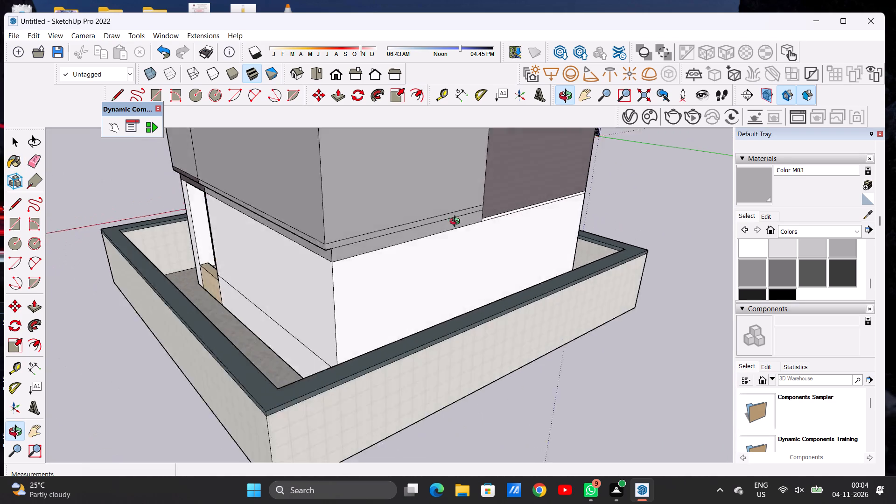
left_click_drag(457, 223, 385, 228)
scroll(438, 260, "up", 1)
scroll(438, 260, "down", 1)
scroll(438, 260, "up", 5)
left_click_drag(431, 248, 415, 195)
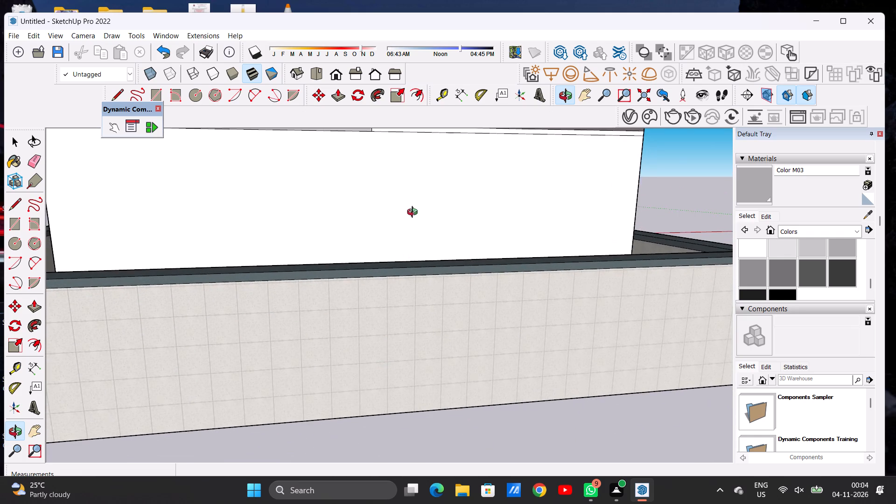
scroll(415, 242, "down", 7)
scroll(470, 215, "up", 9)
scroll(457, 201, "down", 5)
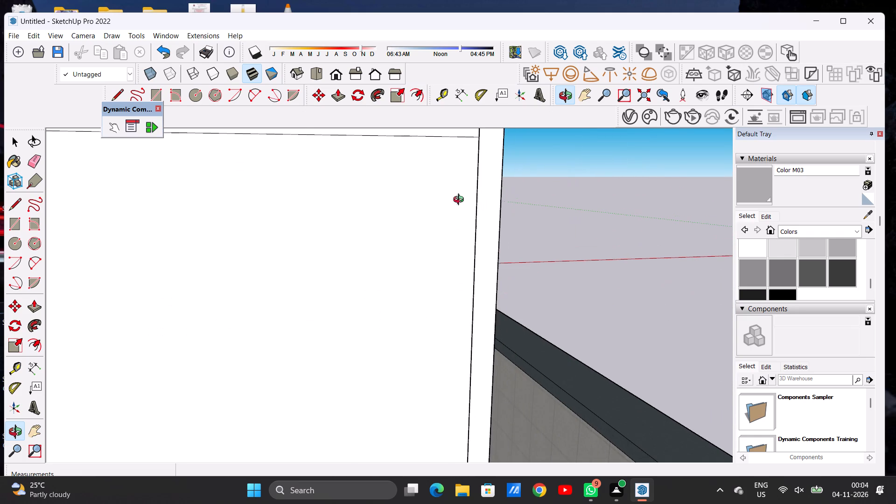
scroll(471, 197, "down", 6)
left_click_drag(435, 210, 360, 231)
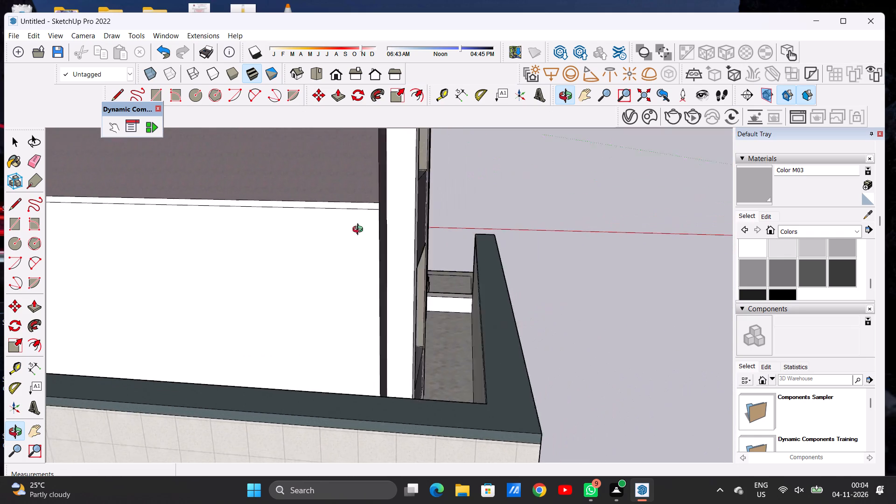
left_click_drag(360, 231, 474, 225)
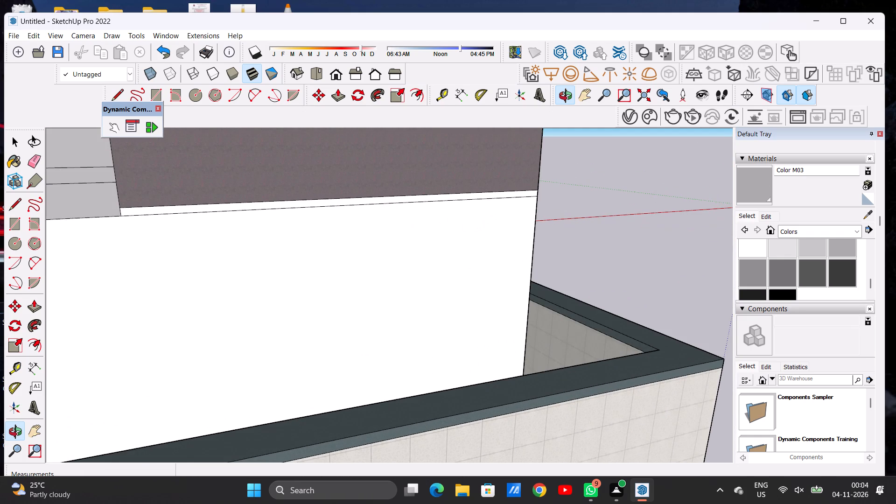
left_click_drag(756, 180, 749, 183)
left_click(418, 259)
scroll(119, 209, "up", 8)
scroll(161, 214, "down", 1)
scroll(163, 216, "up", 2)
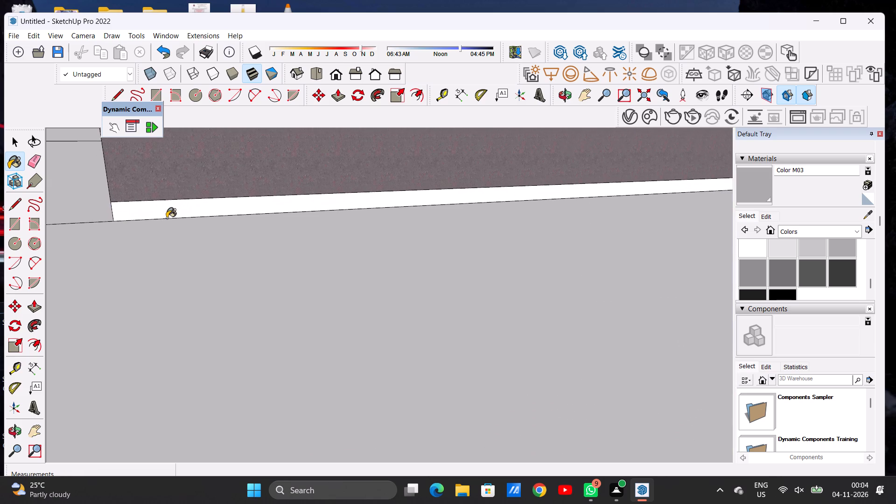
left_click(168, 210)
Check the rear and windowed sides of the house for remaining plain surfaces.
scroll(183, 232, "down", 5)
scroll(183, 237, "up", 1)
scroll(183, 237, "down", 17)
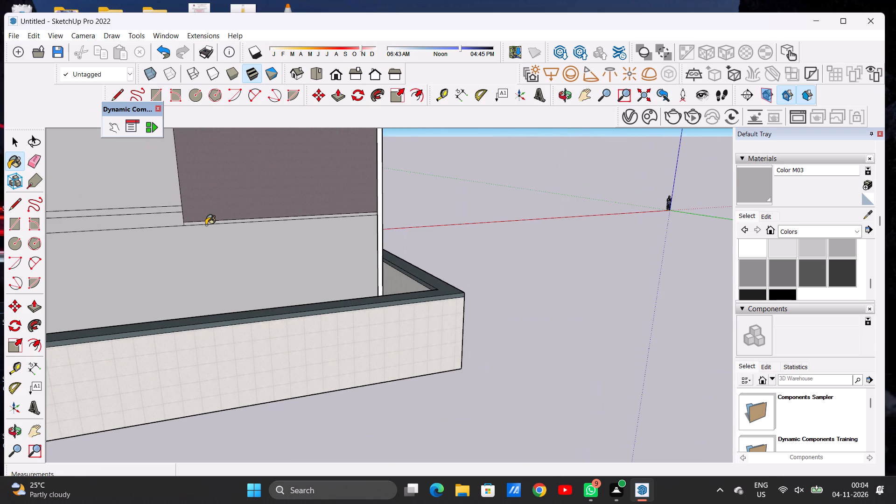
key("space")
type("O")
scroll(234, 232, "down", 5)
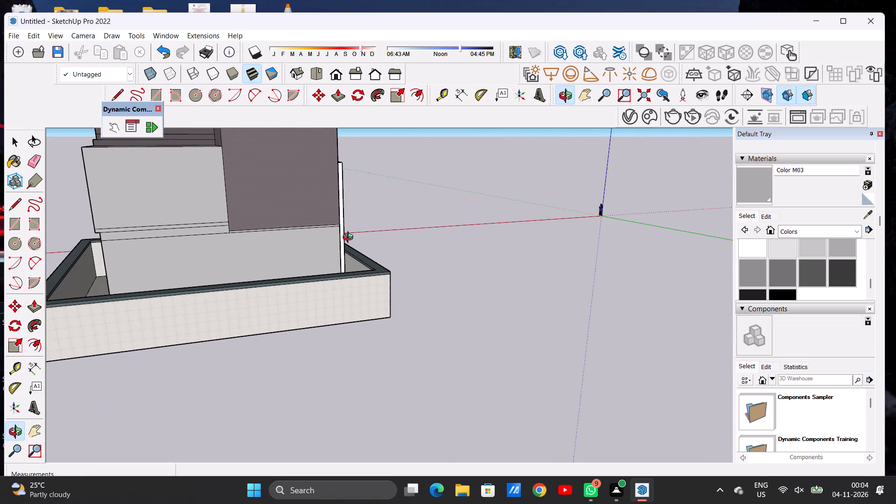
left_click_drag(350, 238, 168, 249)
left_click_drag(275, 246, 345, 259)
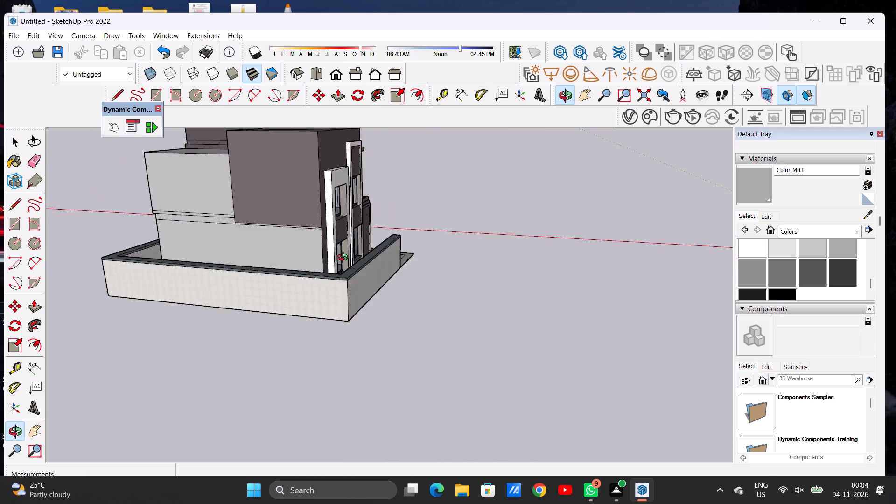
left_click_drag(345, 259, 362, 256)
left_click_drag(237, 255, 490, 245)
Apply Color M03 to the ground-floor side wall beside the porch door and to its base strip.
scroll(423, 223, "down", 6)
left_click_drag(388, 233, 496, 304)
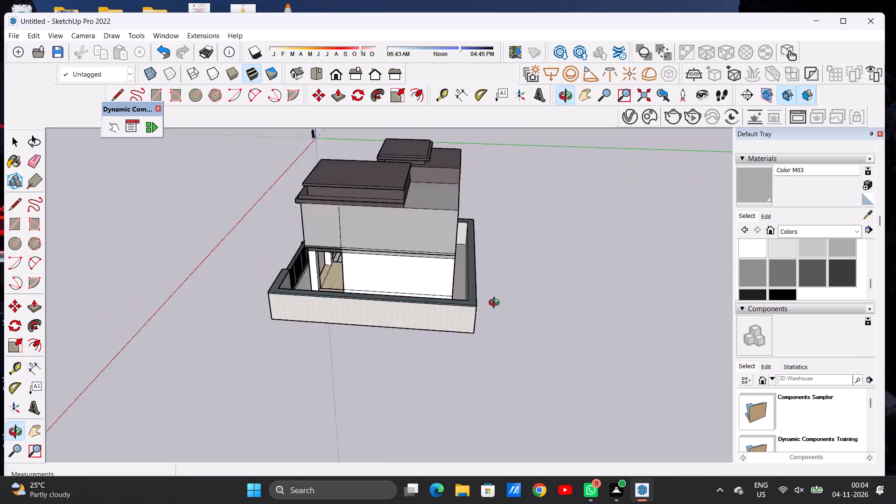
left_click_drag(496, 304, 646, 287)
scroll(460, 252, "down", 5)
scroll(424, 274, "up", 3)
scroll(424, 274, "down", 2)
scroll(424, 274, "up", 10)
scroll(438, 281, "down", 1)
scroll(438, 281, "up", 1)
scroll(438, 281, "down", 1)
scroll(438, 281, "up", 2)
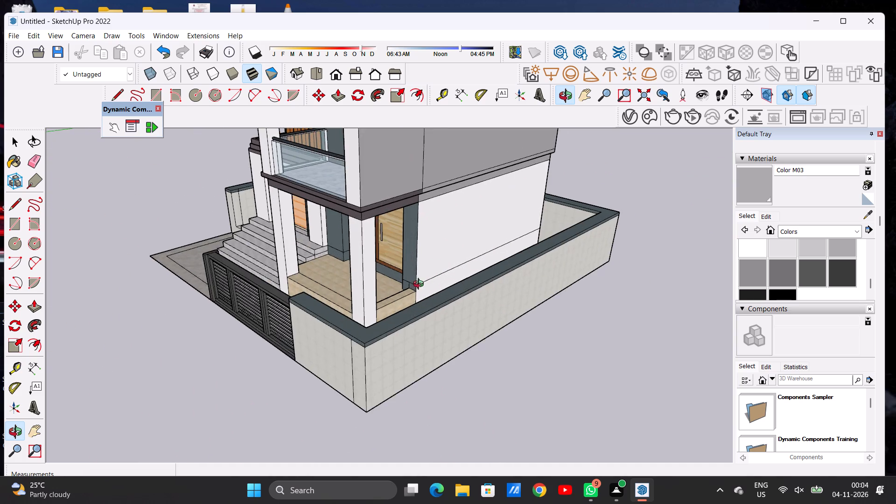
left_click_drag(420, 285, 434, 306)
scroll(432, 290, "up", 9)
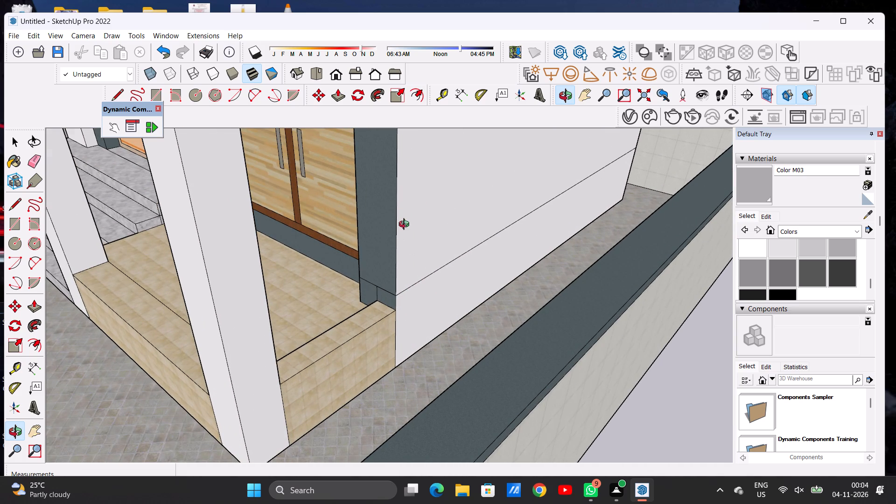
scroll(407, 227, "down", 3)
left_click(751, 181)
left_click(441, 219)
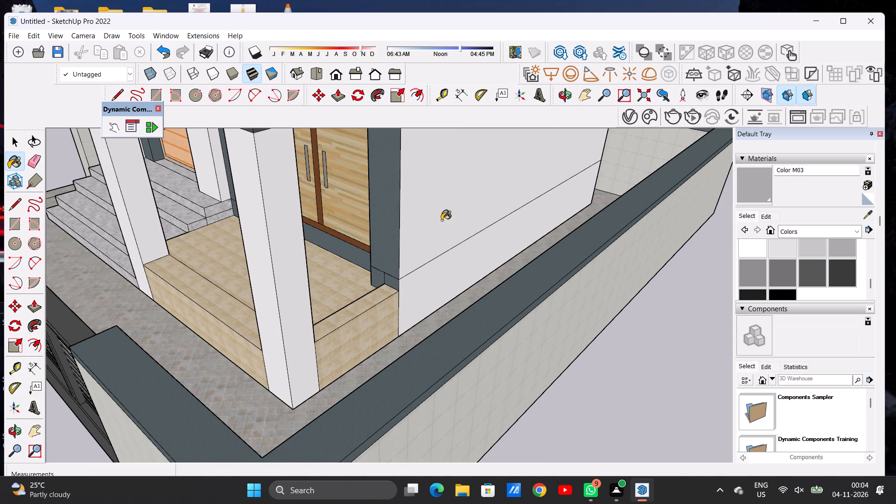
left_click(435, 283)
Apply Color M03 to the base strip along the bottom of the rear wall.
scroll(415, 282, "down", 8)
scroll(474, 247, "up", 7)
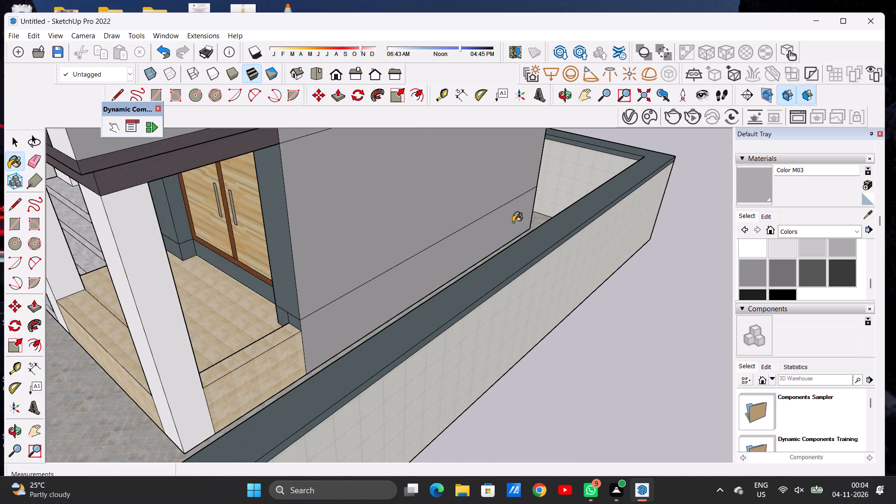
key("space")
type("O")
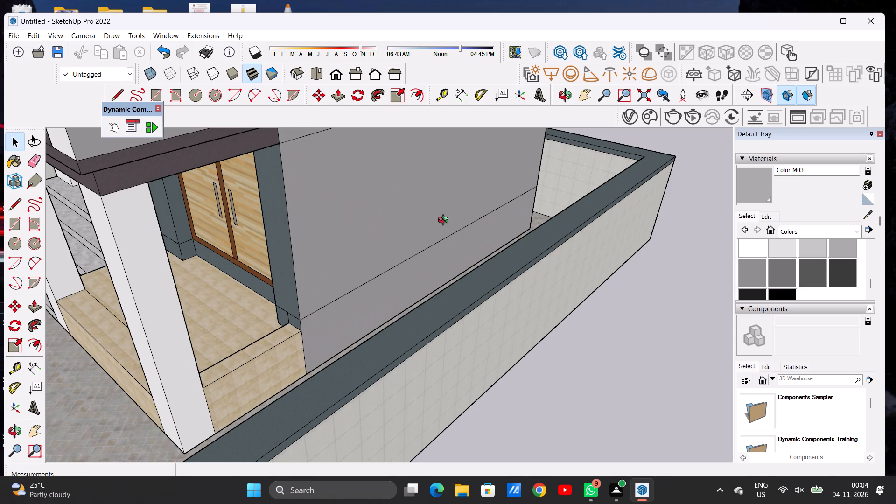
scroll(440, 229, "down", 7)
left_click_drag(496, 211, 299, 223)
left_click_drag(495, 223, 371, 223)
scroll(297, 215, "down", 7)
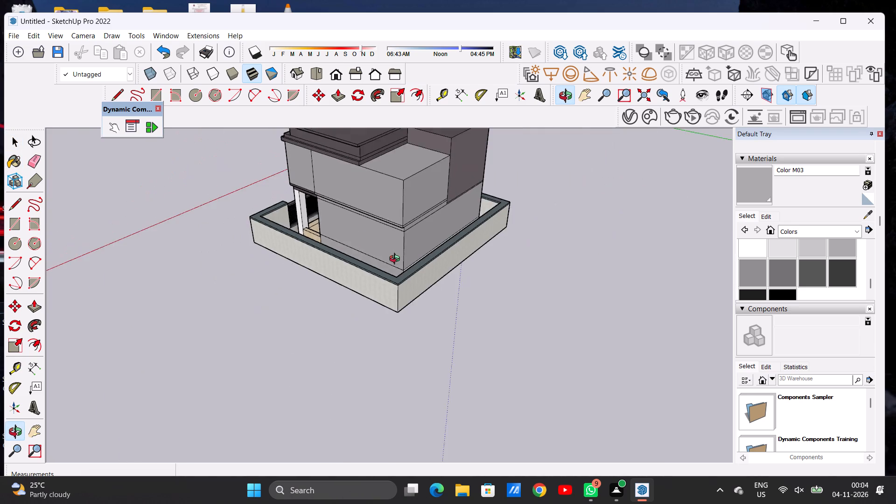
scroll(398, 273, "up", 8)
scroll(400, 266, "down", 1)
scroll(400, 266, "up", 1)
scroll(400, 266, "down", 1)
scroll(400, 266, "up", 5)
left_click_drag(429, 292, 462, 331)
scroll(440, 328, "up", 3)
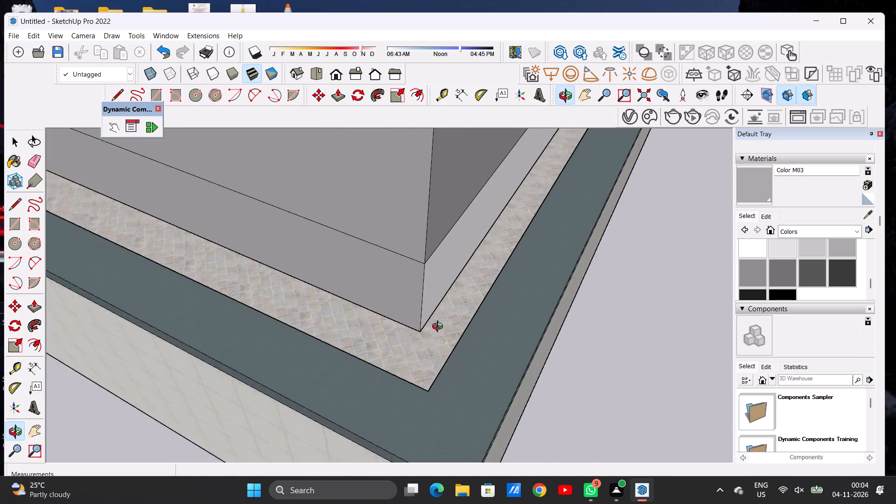
scroll(440, 328, "up", 7)
scroll(432, 280, "down", 1)
scroll(432, 280, "up", 3)
left_click(757, 185)
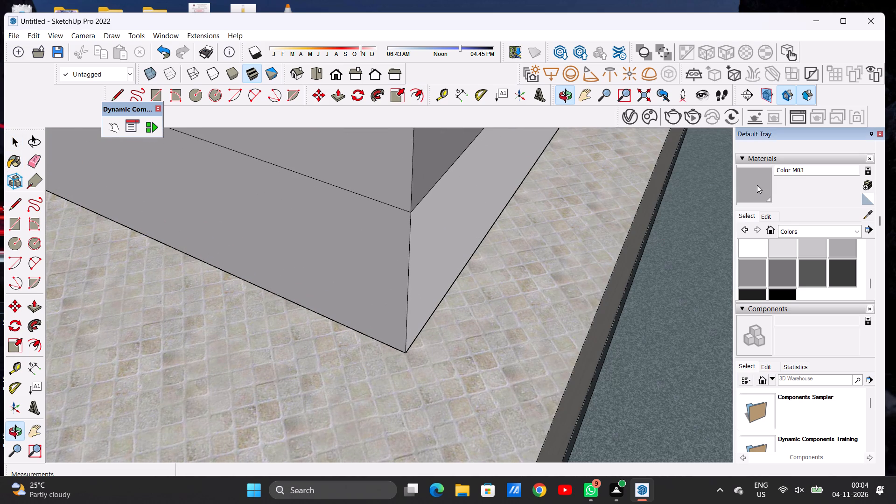
left_click(447, 252)
key("space")
type("O")
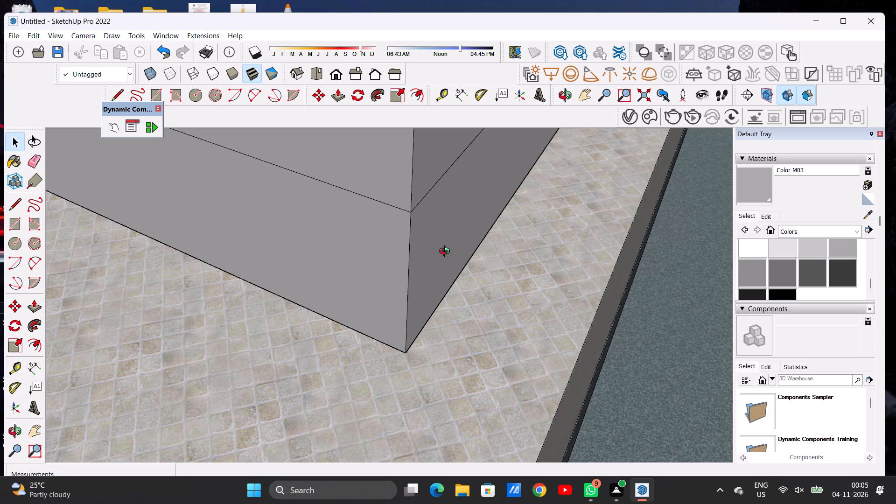
Check the rear corner, the plain rear wall and the windowed side of the house for surfaces without material.
scroll(395, 257, "down", 5)
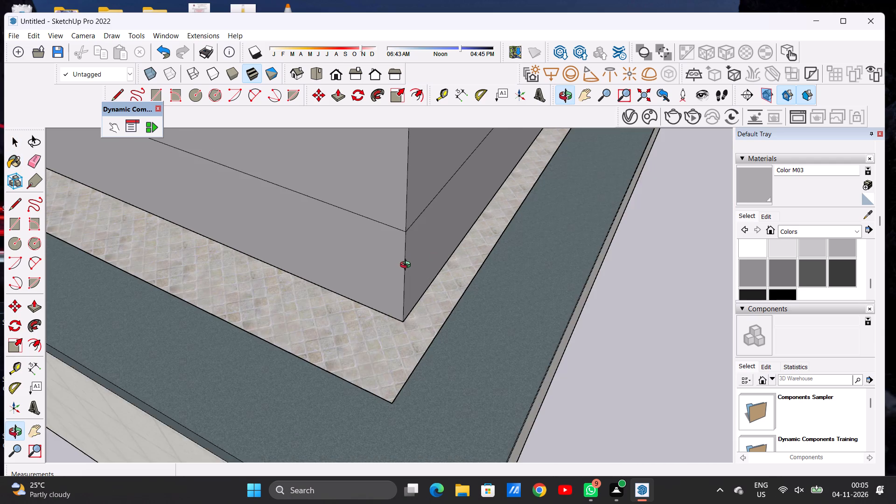
scroll(406, 274, "down", 10)
scroll(385, 291, "down", 11)
left_click_drag(486, 204, 410, 212)
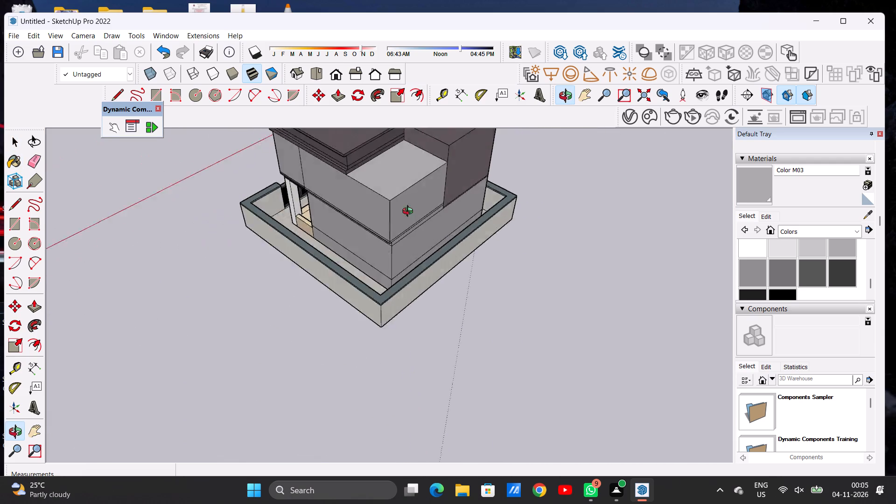
left_click_drag(410, 212, 234, 204)
left_click_drag(571, 256, 384, 241)
scroll(367, 224, "down", 7)
scroll(513, 289, "up", 6)
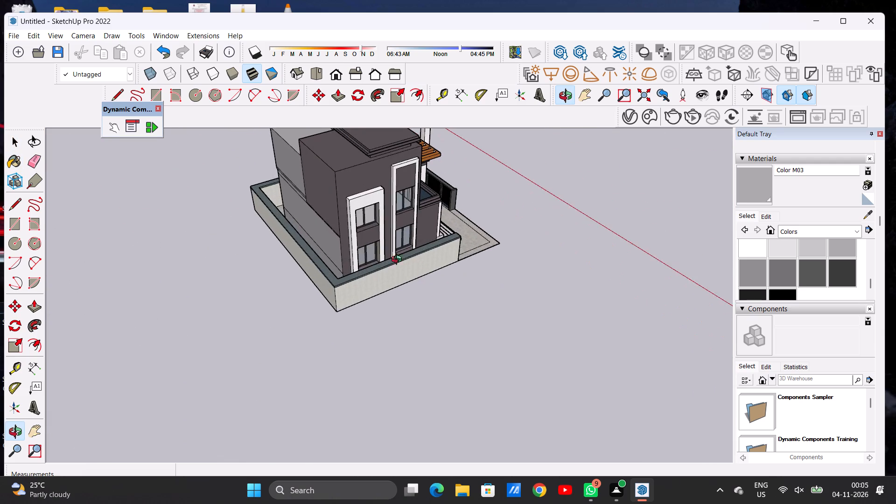
scroll(393, 251, "up", 10)
scroll(348, 263, "down", 1)
scroll(348, 263, "up", 5)
left_click_drag(307, 280, 451, 296)
scroll(423, 266, "down", 2)
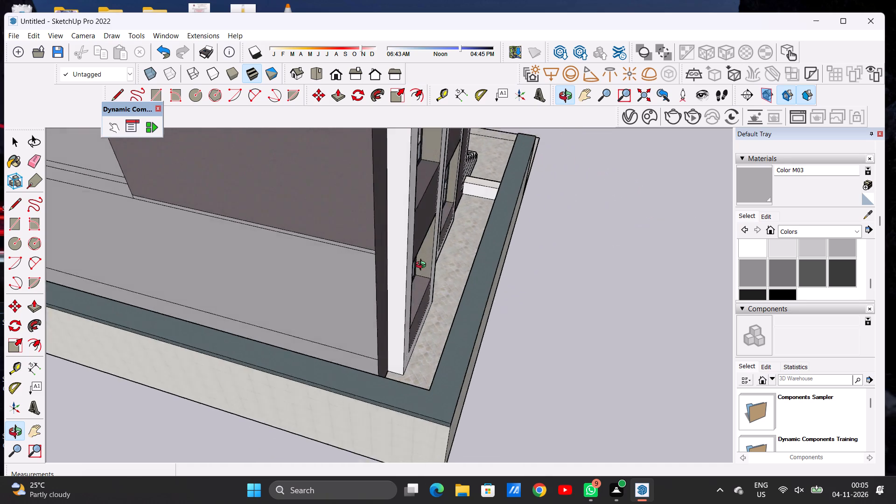
scroll(423, 266, "down", 10)
left_click_drag(452, 244, 281, 230)
left_click_drag(508, 220, 292, 221)
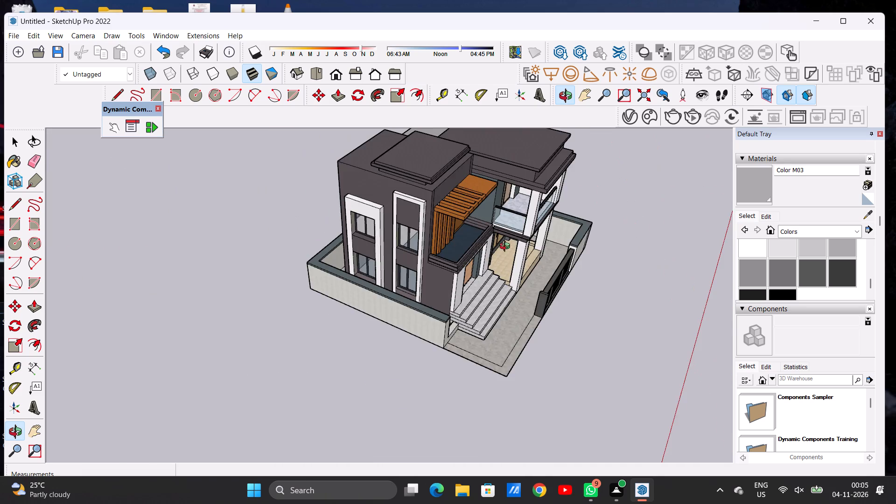
Examine the front facade, porch, balcony and gate for surfaces still lacking a material.
left_click_drag(524, 244, 334, 209)
scroll(302, 241, "down", 7)
left_click_drag(445, 292, 413, 243)
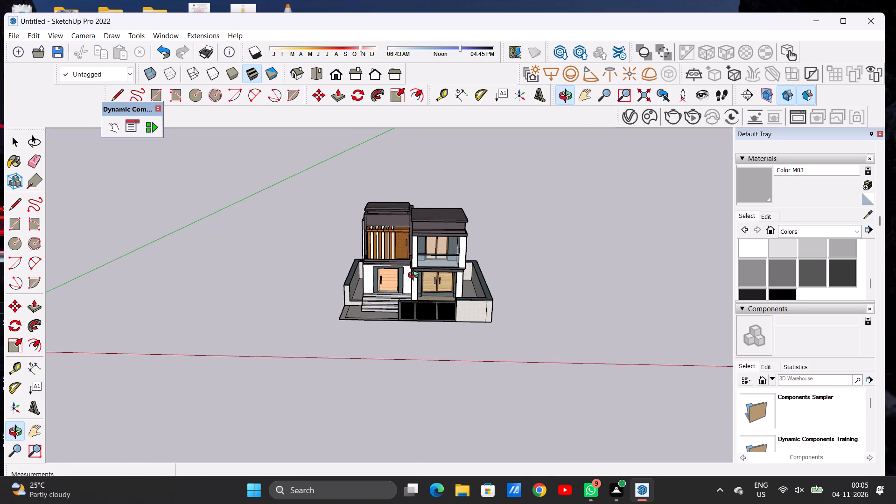
scroll(418, 289, "up", 15)
scroll(507, 269, "down", 8)
left_click_drag(452, 279, 601, 285)
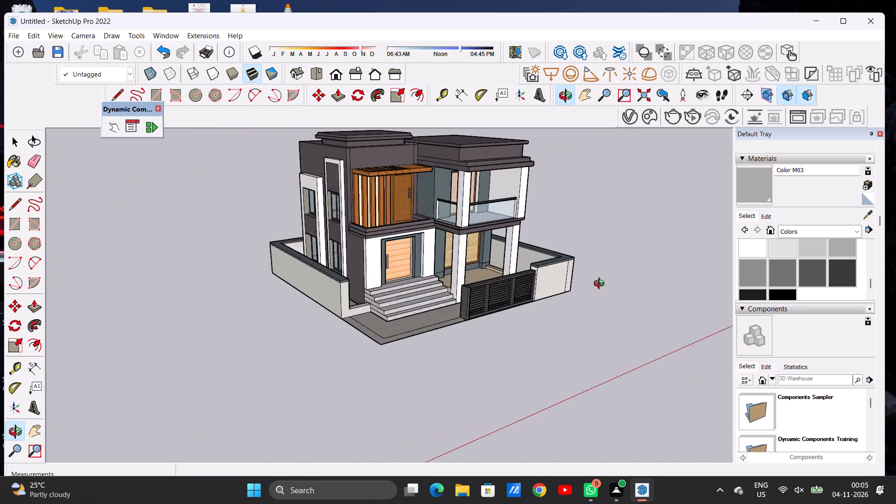
left_click_drag(601, 285, 670, 280)
scroll(436, 282, "up", 8)
left_click_drag(469, 270, 389, 299)
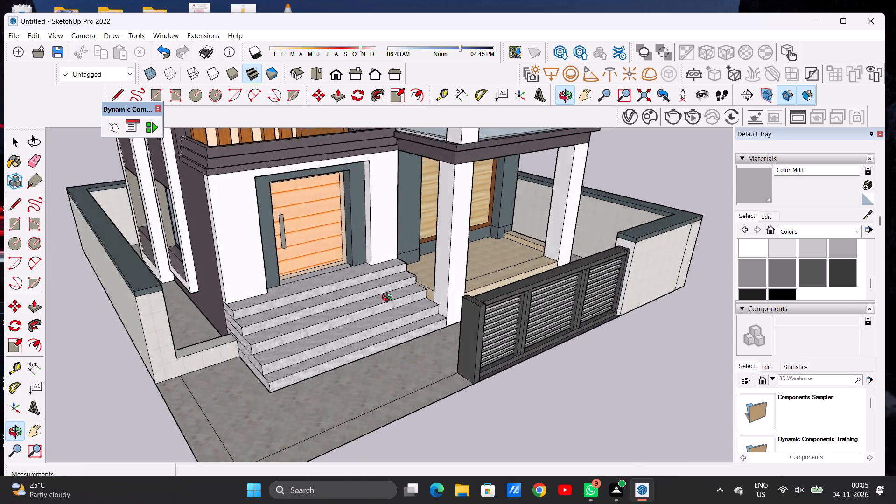
left_click_drag(389, 299, 381, 320)
scroll(411, 294, "down", 8)
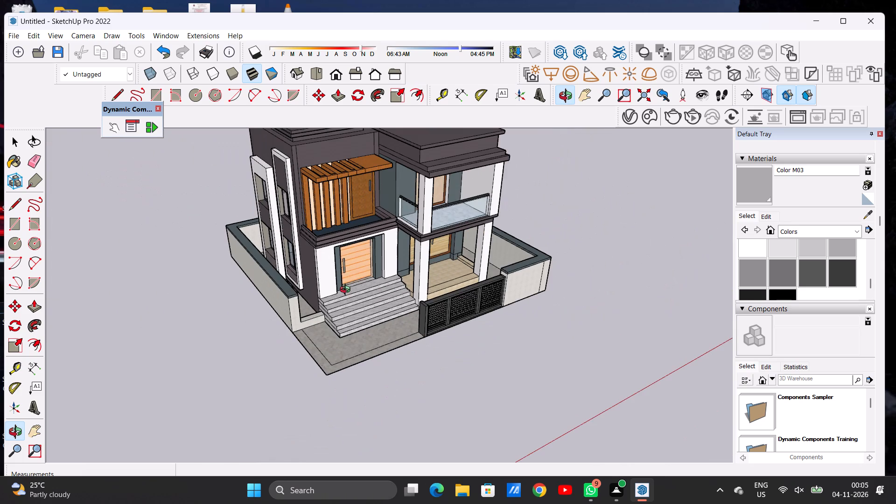
scroll(332, 289, "down", 3)
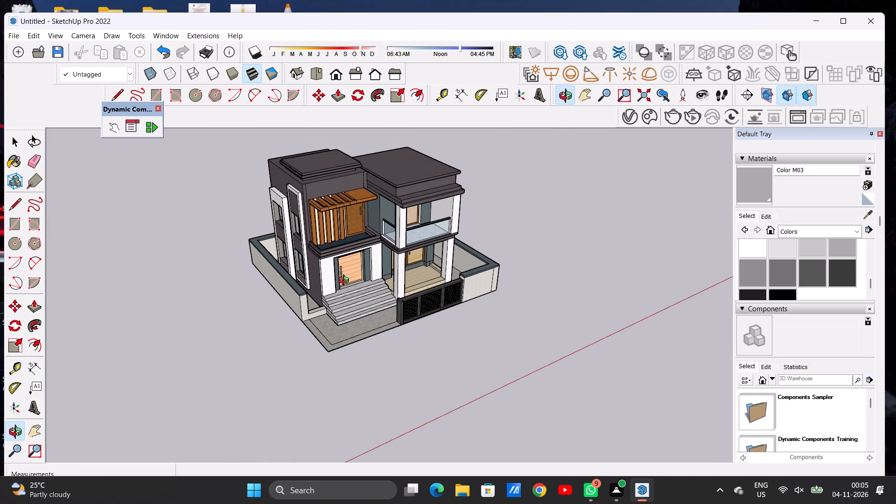
scroll(325, 282, "down", 4)
scroll(362, 279, "up", 11)
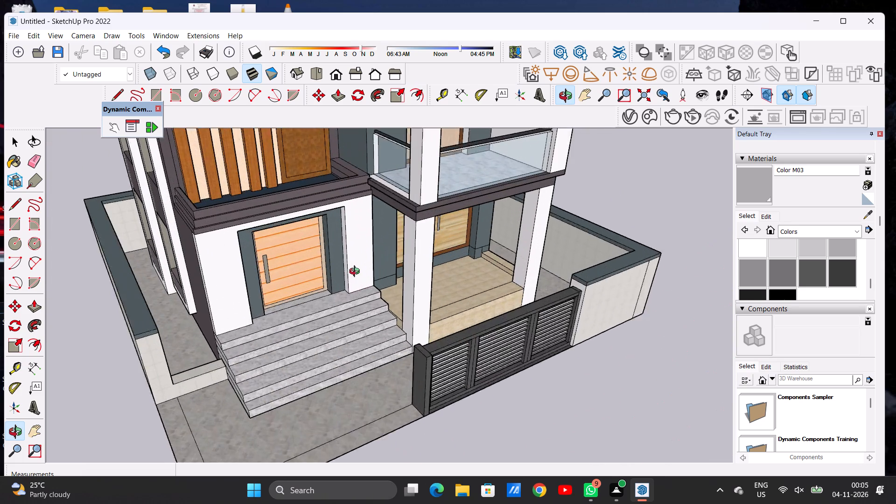
scroll(357, 273, "up", 3)
scroll(388, 273, "down", 8)
left_click_drag(358, 283, 287, 245)
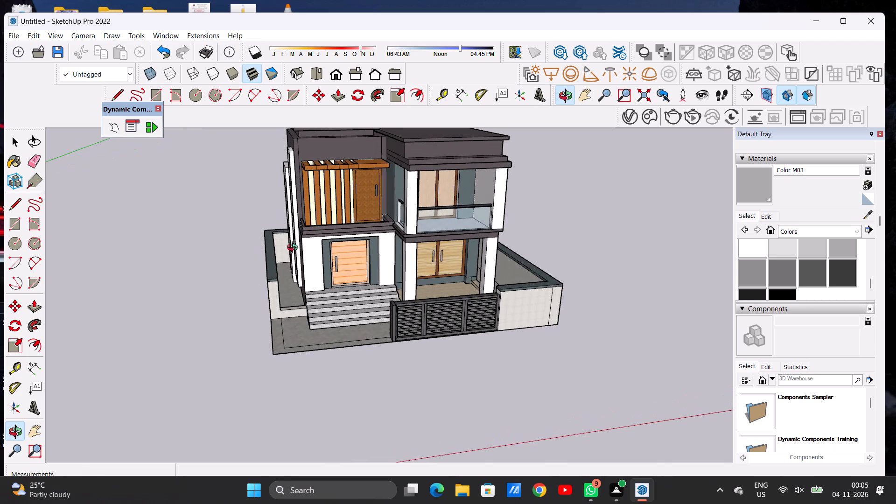
scroll(450, 251, "up", 5)
left_click_drag(506, 251, 276, 221)
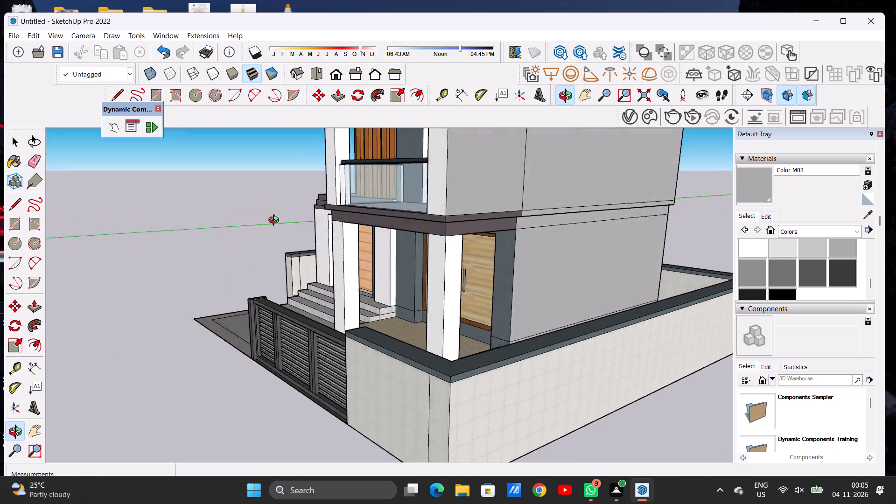
left_click_drag(276, 221, 433, 235)
scroll(433, 247, "down", 12)
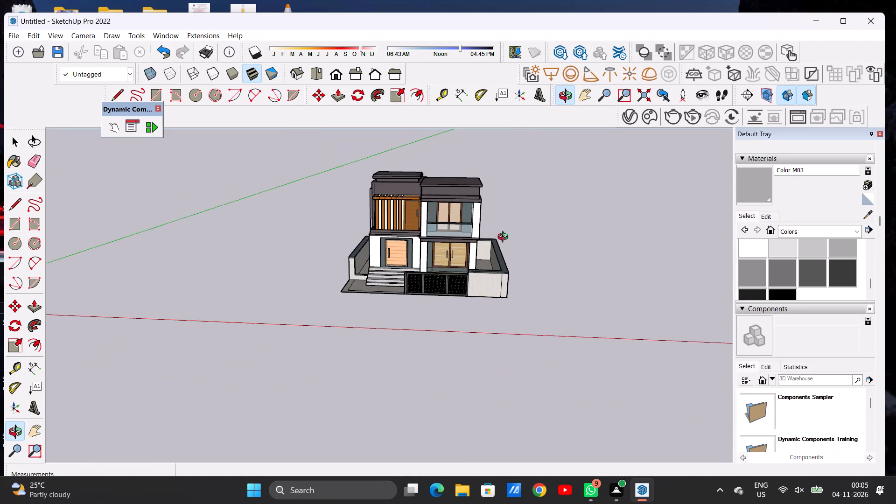
scroll(503, 238, "down", 4)
scroll(449, 284, "up", 5)
scroll(394, 250, "up", 8)
scroll(377, 250, "down", 1)
scroll(377, 250, "up", 1)
scroll(377, 250, "down", 1)
scroll(377, 250, "up", 5)
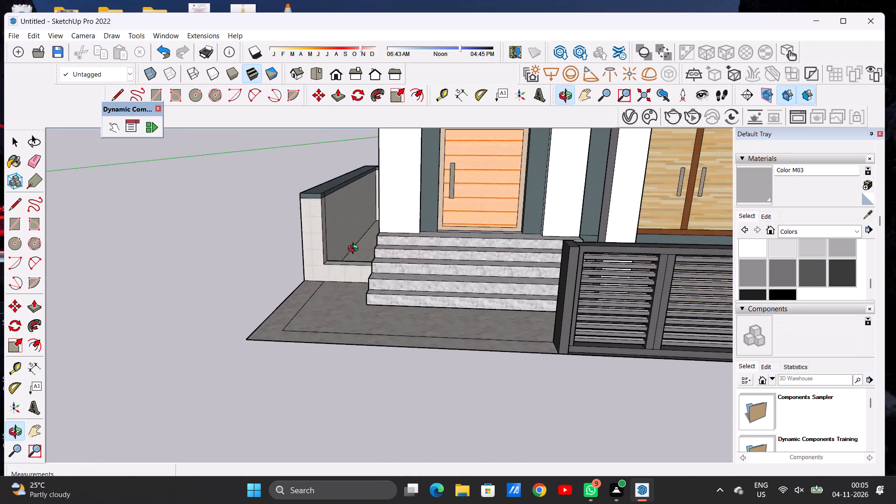
Inspect the entrance steps, the adjoining boundary wall and the front paving from several angles for unfinished faces.
left_click_drag(360, 260, 385, 272)
left_click_drag(423, 272, 470, 342)
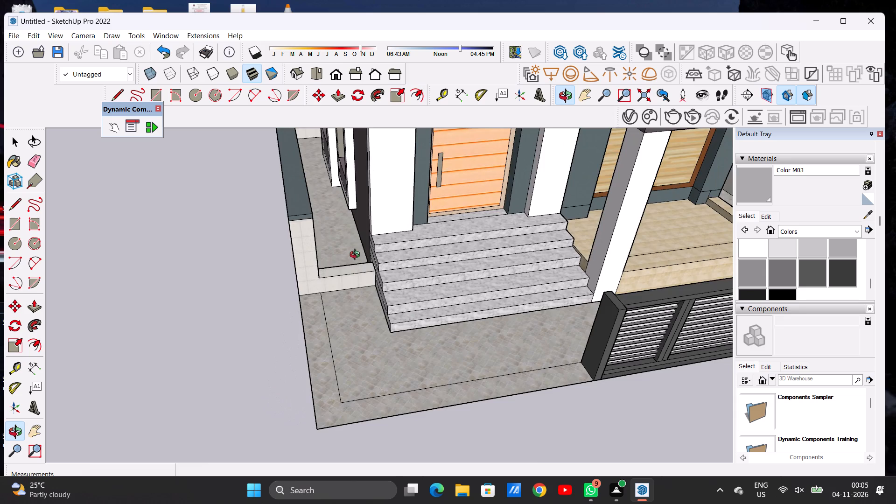
scroll(355, 244, "up", 4)
scroll(355, 244, "down", 1)
scroll(355, 244, "up", 3)
scroll(317, 241, "down", 4)
left_click_drag(333, 249, 218, 259)
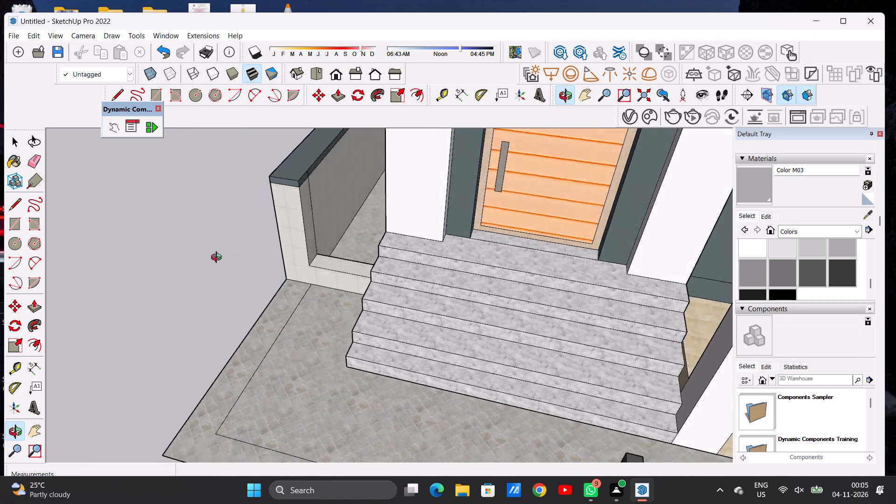
left_click_drag(218, 259, 427, 282)
scroll(202, 282, "down", 3)
scroll(202, 284, "up", 1)
scroll(202, 284, "down", 5)
scroll(239, 217, "down", 1)
scroll(239, 217, "up", 4)
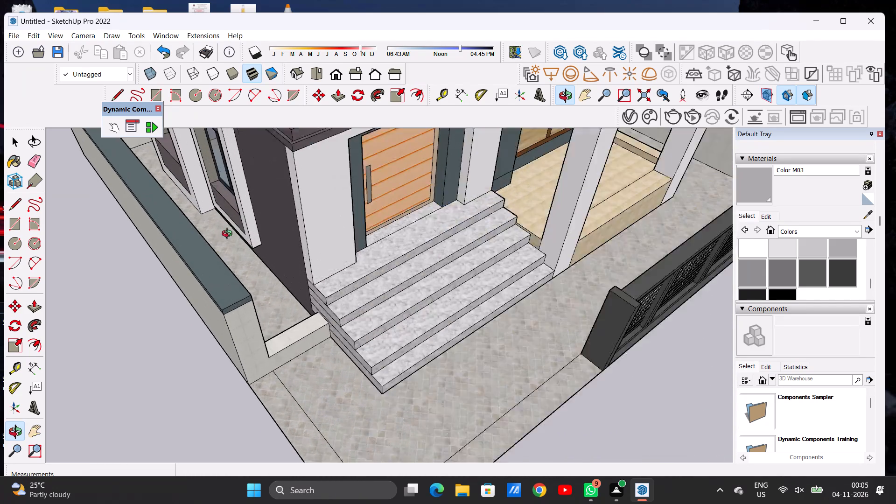
scroll(229, 235, "up", 10)
left_click_drag(259, 278, 229, 235)
scroll(214, 239, "down", 9)
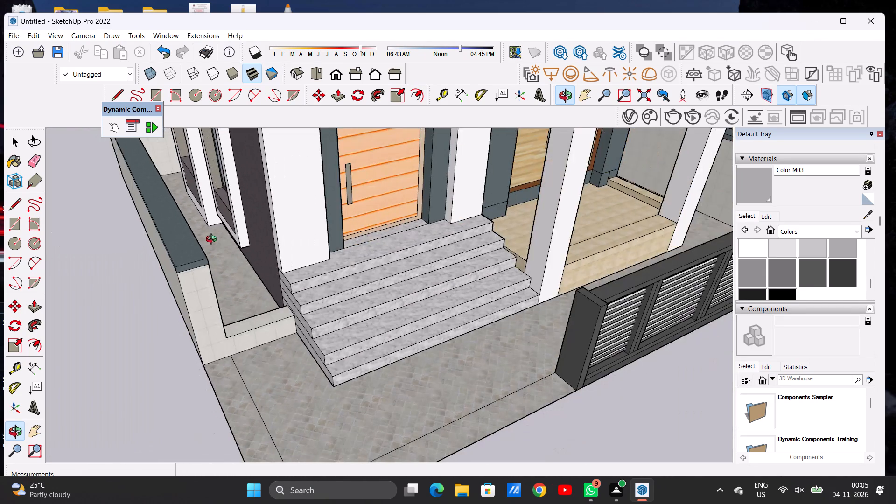
scroll(248, 286, "down", 10)
left_click_drag(252, 335, 266, 217)
left_click_drag(147, 294, 300, 296)
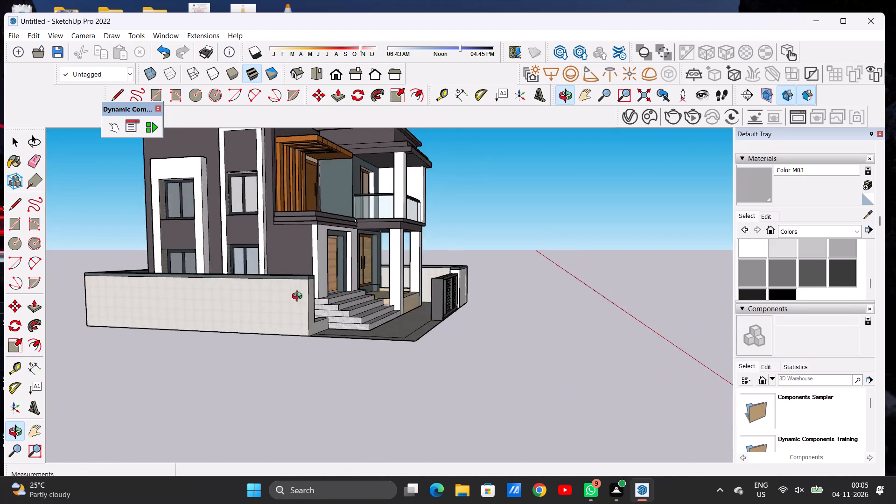
left_click_drag(117, 321, 405, 309)
left_click_drag(147, 324, 371, 322)
left_click_drag(208, 323, 374, 326)
left_click_drag(193, 327, 342, 330)
left_click_drag(190, 330, 411, 317)
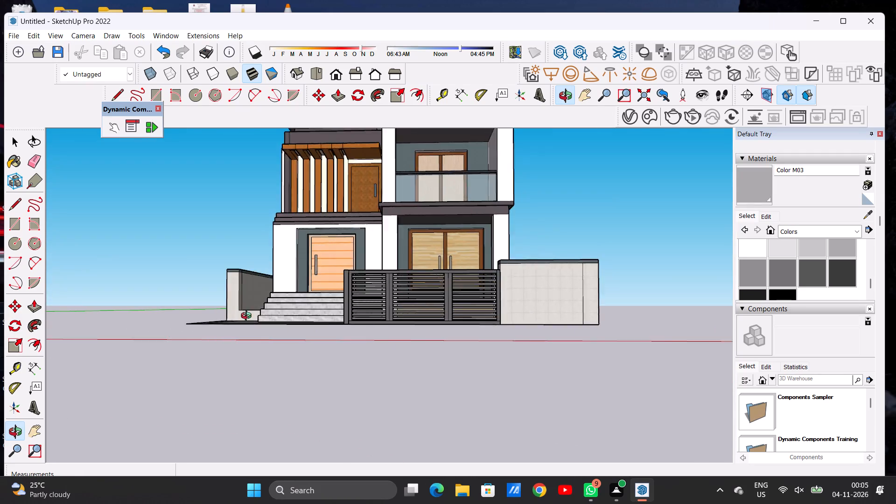
left_click_drag(222, 318, 374, 307)
scroll(238, 299, "down", 3)
scroll(238, 299, "up", 1)
scroll(238, 299, "down", 2)
left_click_drag(354, 280, 371, 417)
Apply Terrazzo Tile Light from the Synthetic Surfaces materials to the white end face of the boundary wall beside the gate.
scroll(412, 295, "up", 8)
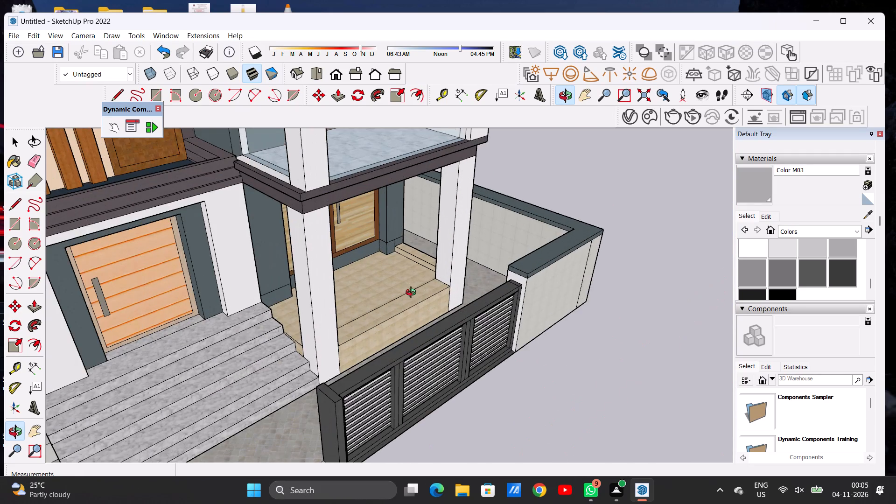
left_click_drag(428, 294, 461, 281)
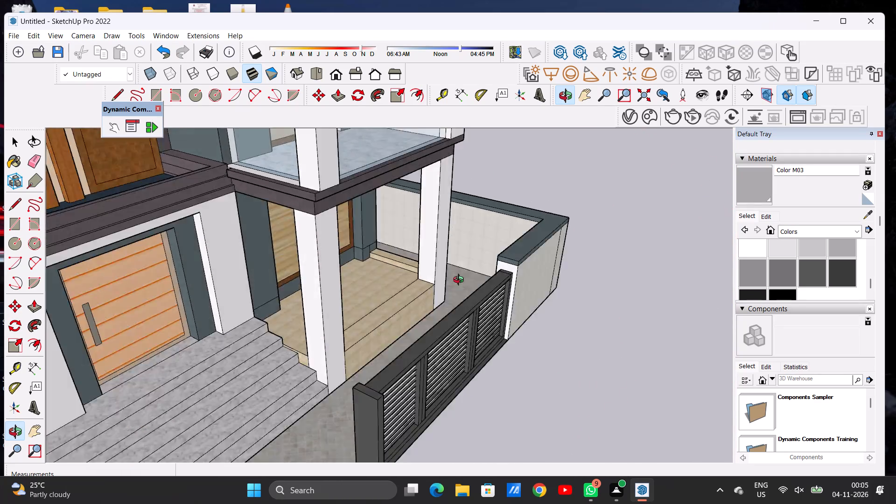
left_click_drag(461, 281, 460, 252)
scroll(504, 261, "up", 9)
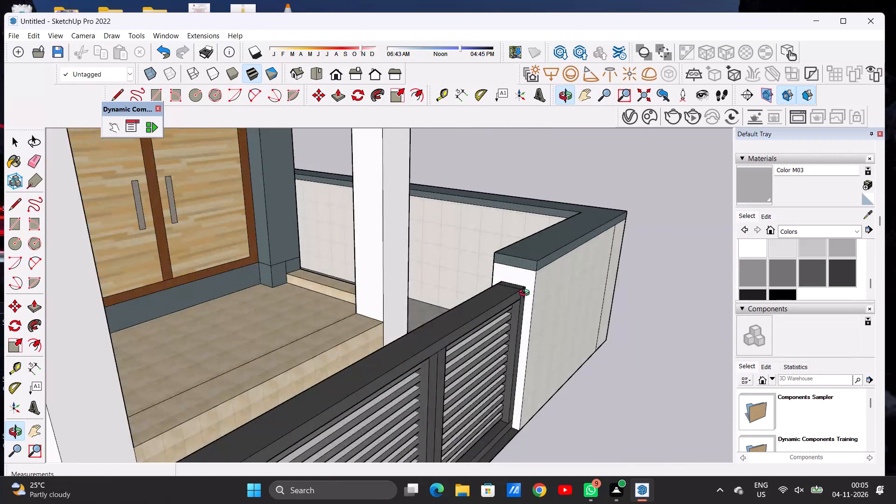
scroll(526, 294, "up", 11)
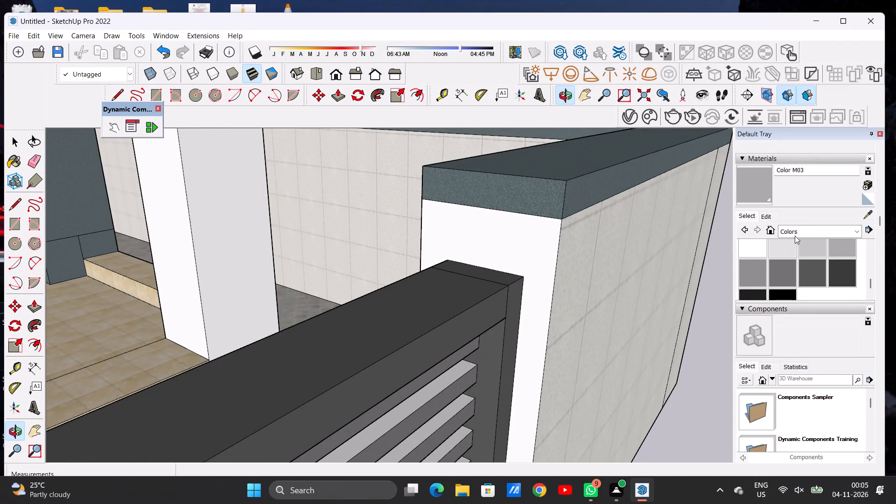
left_click(791, 232)
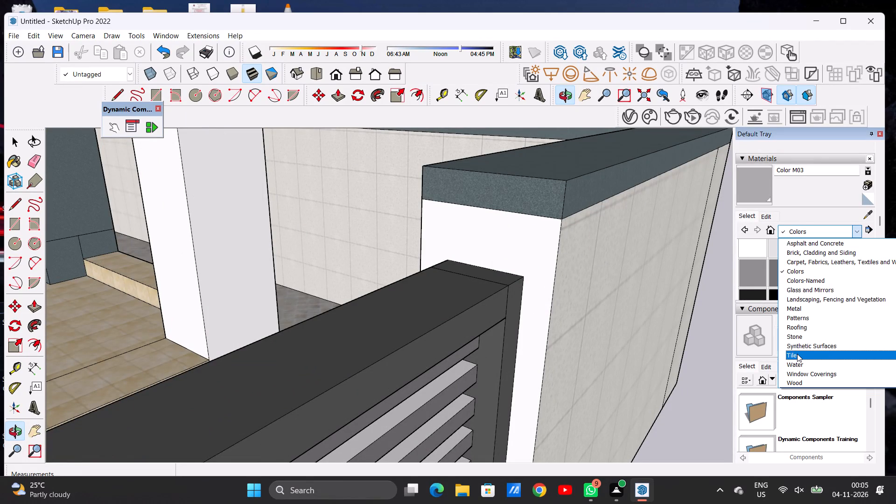
left_click(797, 354)
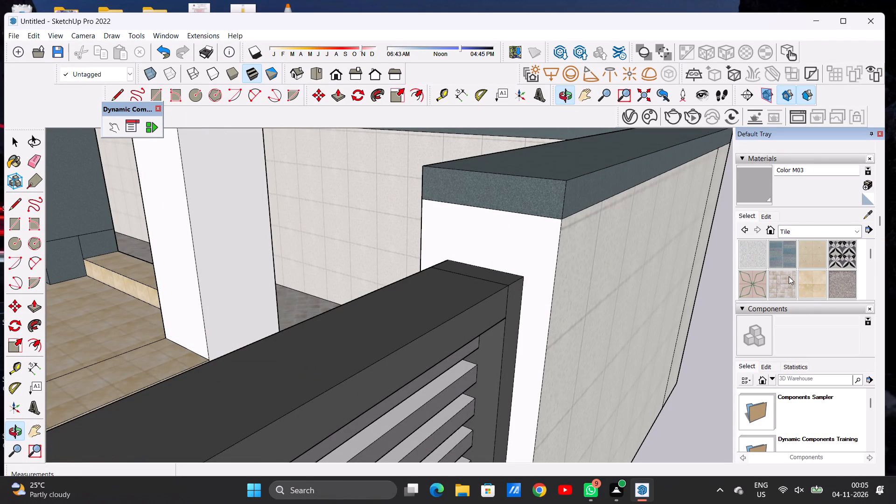
scroll(790, 274, "down", 2)
left_click(791, 232)
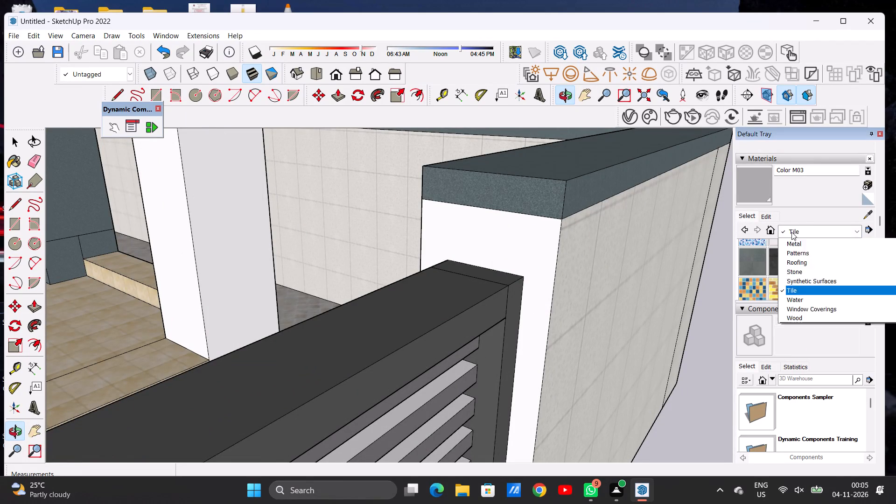
left_click(793, 346)
scroll(773, 276, "down", 3)
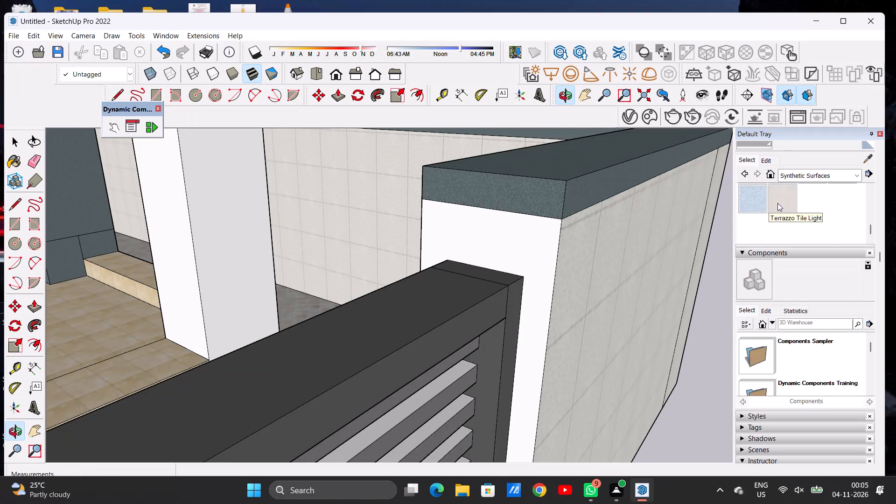
left_click(777, 203)
left_click(544, 259)
key("space")
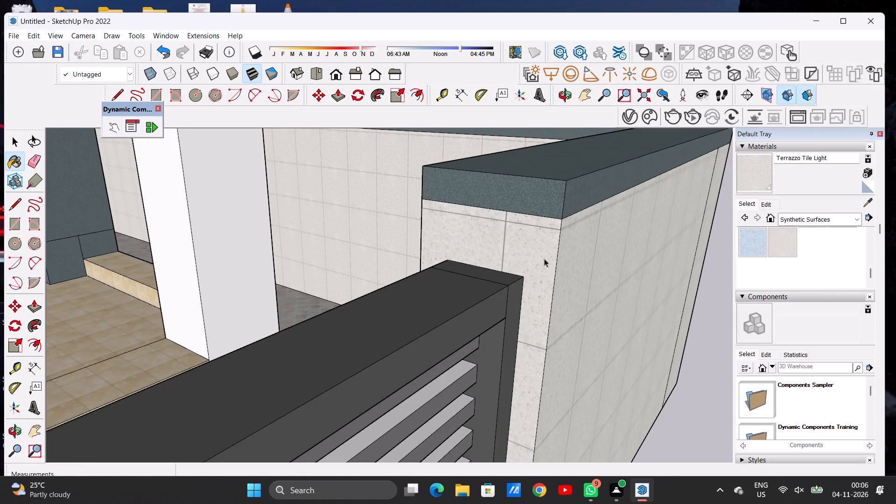
Inspect the gate, porch floor, entrance steps and boundary wall from several angles for unfinished faces.
key("o")
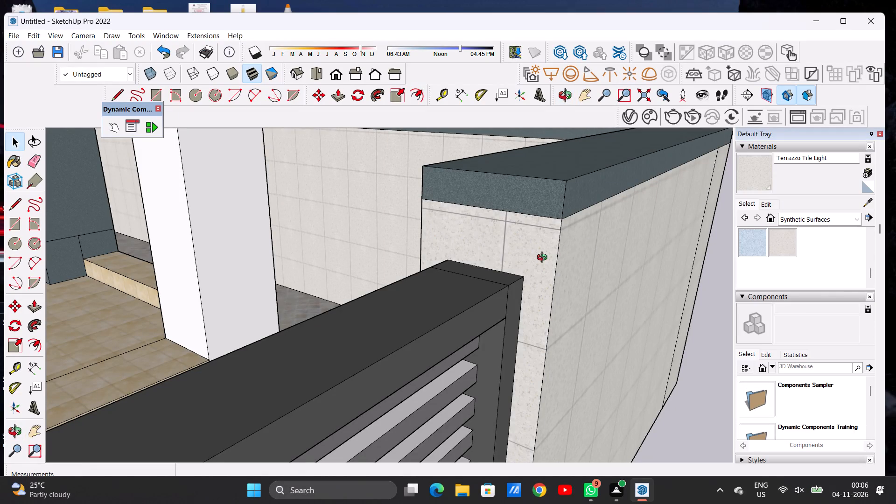
scroll(535, 273, "down", 20)
scroll(535, 273, "down", 7)
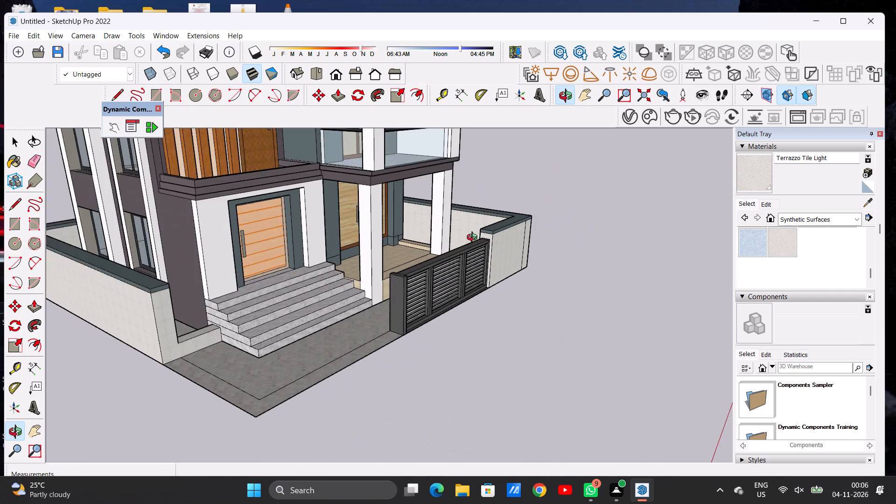
left_click_drag(455, 244, 503, 312)
scroll(402, 278, "up", 3)
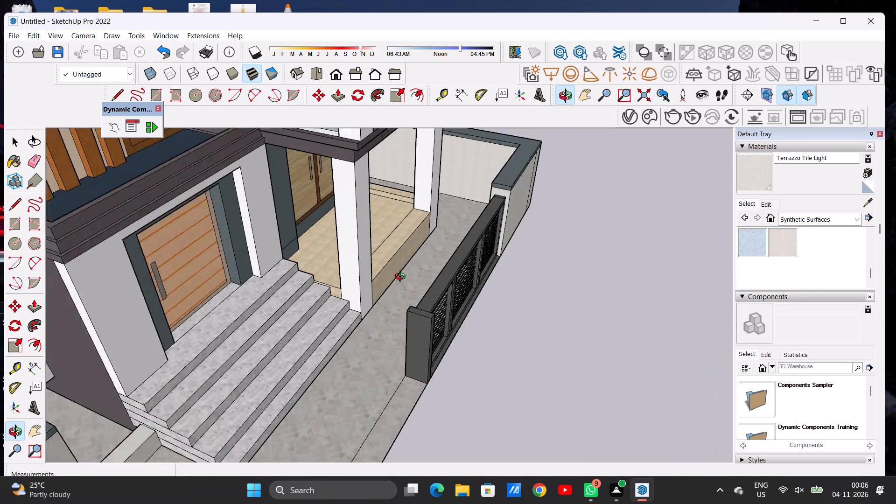
scroll(402, 278, "up", 10)
left_click_drag(442, 229, 384, 252)
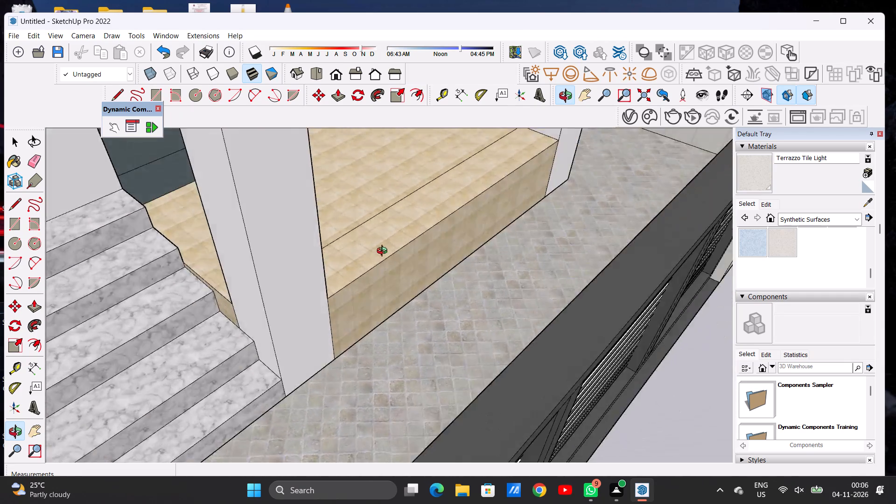
left_click_drag(384, 252, 236, 259)
scroll(240, 266, "down", 7)
left_click_drag(535, 248, 405, 245)
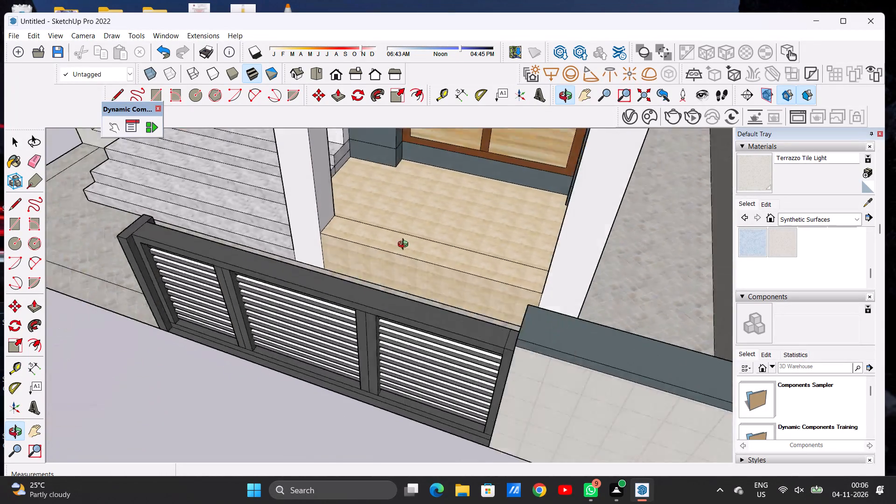
left_click_drag(405, 245, 256, 216)
scroll(371, 278, "down", 7)
left_click_drag(385, 257, 543, 255)
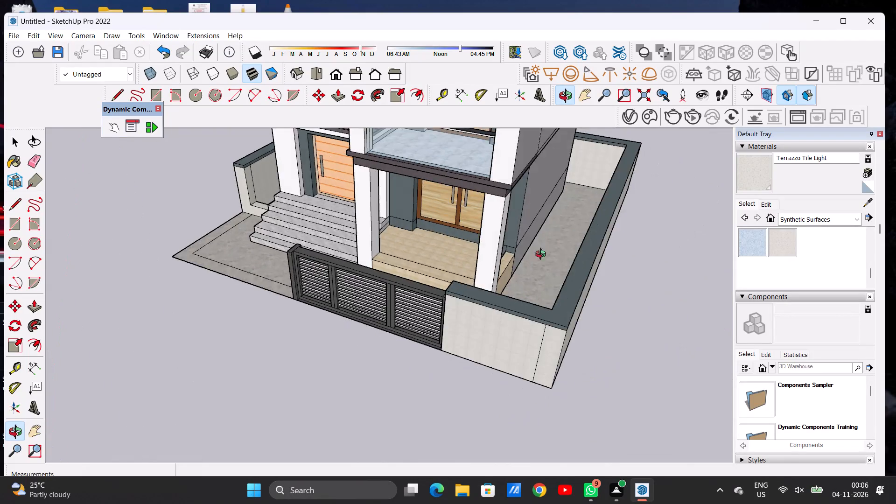
left_click_drag(359, 249, 519, 248)
left_click_drag(321, 256, 474, 257)
scroll(380, 316, "up", 10)
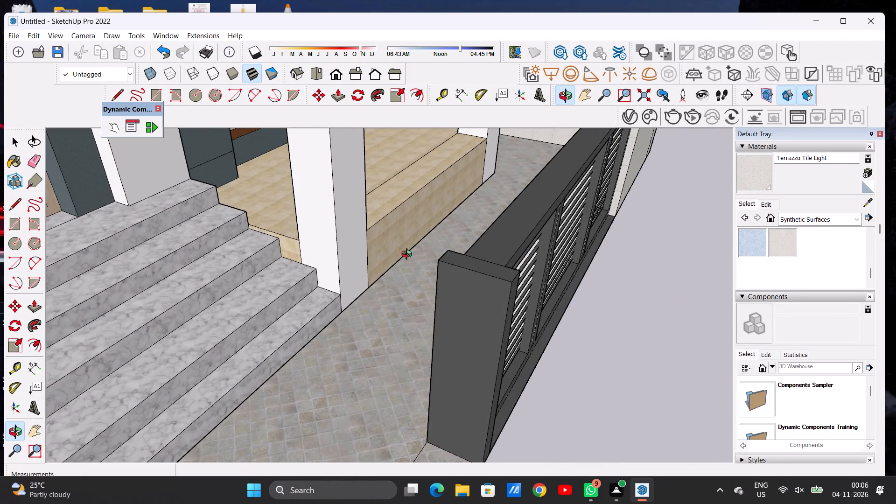
left_click_drag(411, 255, 321, 268)
scroll(354, 271, "down", 19)
scroll(386, 271, "up", 1)
scroll(386, 271, "down", 4)
left_click_drag(357, 258, 322, 217)
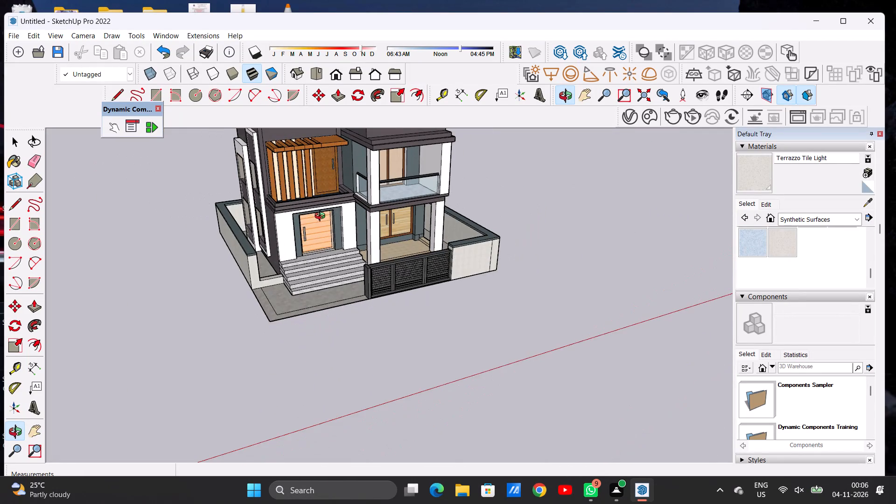
left_click_drag(322, 217, 321, 217)
scroll(290, 295, "down", 6)
left_click_drag(325, 259, 294, 248)
Import the chau+cay potted plant from the Downloads folder and place it on the side passage paving beside the entrance steps.
scroll(290, 270, "up", 11)
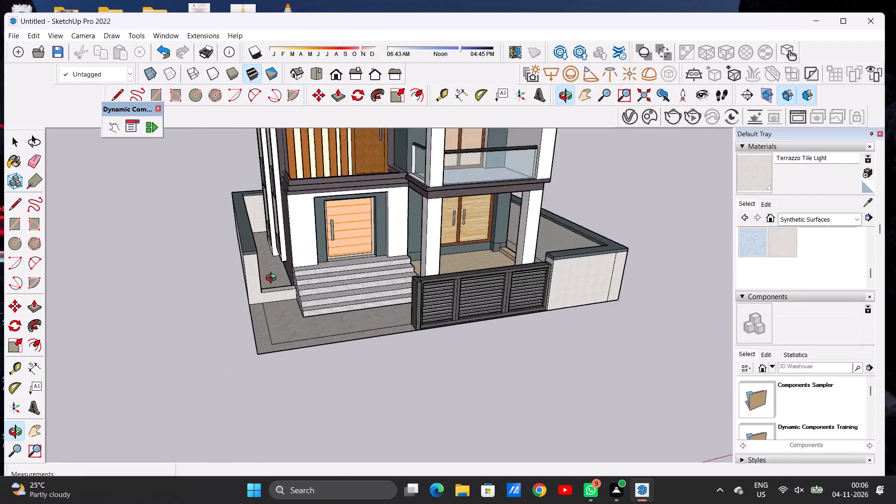
scroll(273, 279, "up", 12)
left_click_drag(268, 267, 262, 323)
scroll(295, 321, "down", 5)
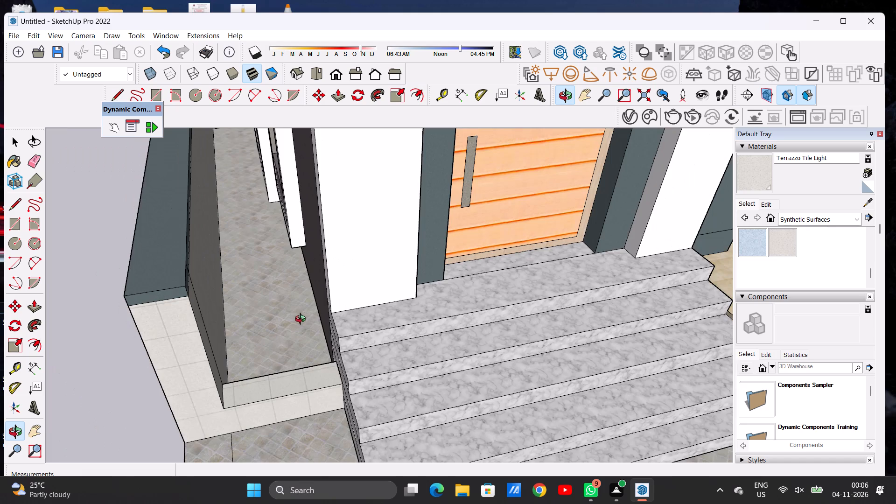
left_click_drag(309, 322, 343, 327)
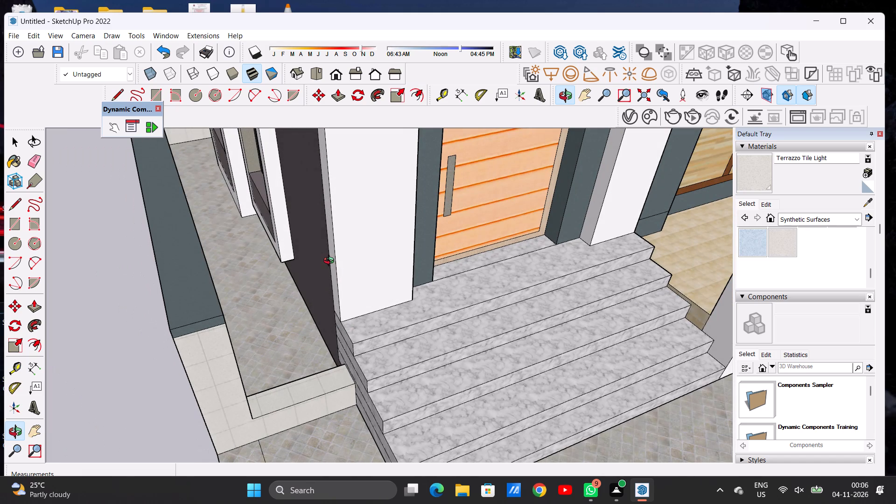
left_click(14, 36)
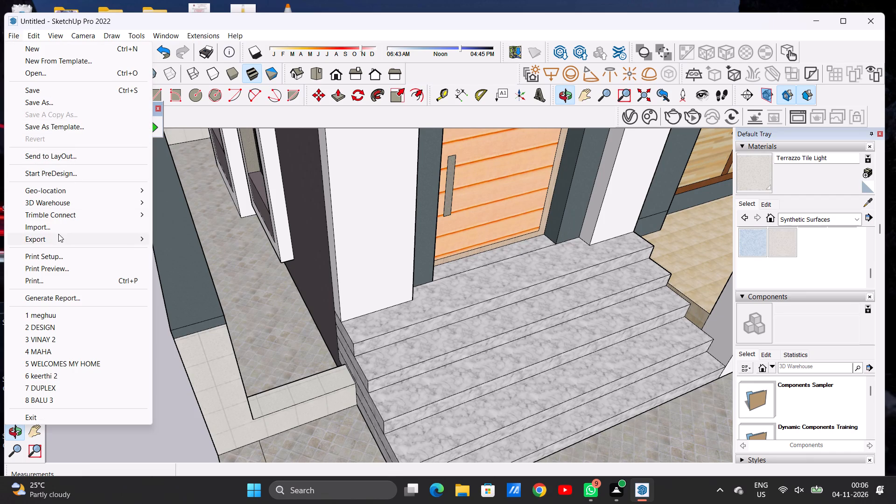
left_click(73, 228)
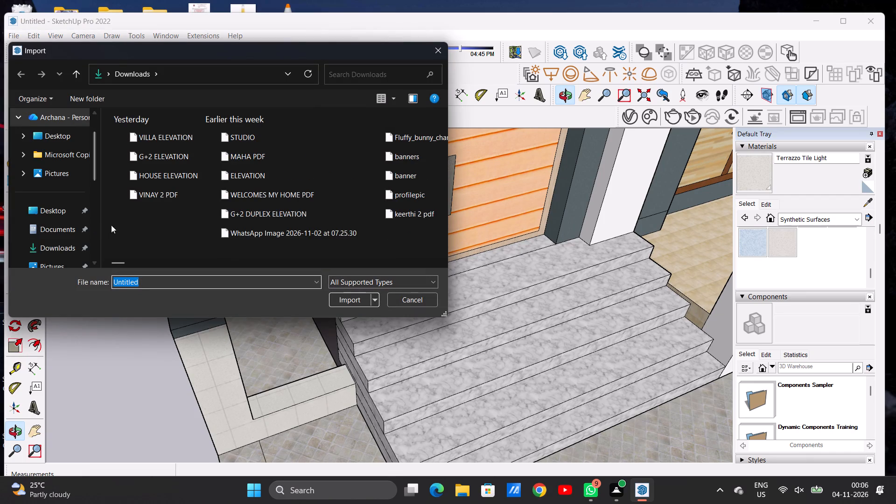
left_click(441, 265)
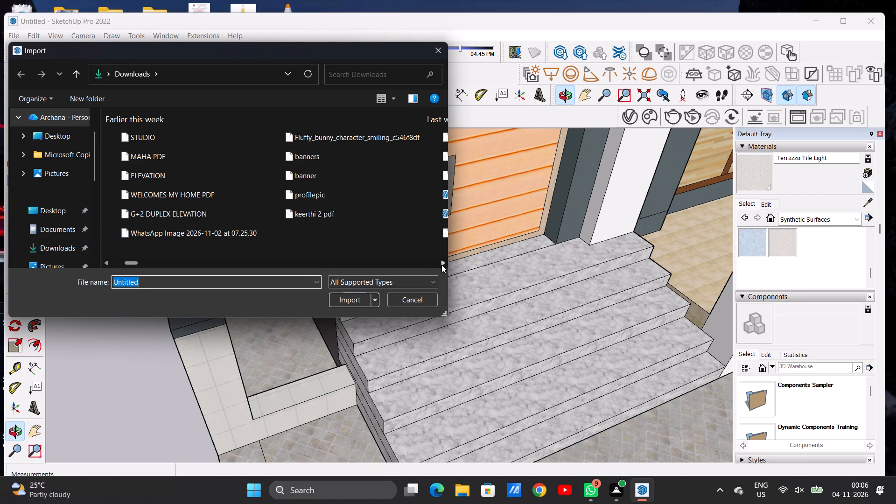
left_click(441, 265)
left_click(441, 265)
left_click(441, 265)
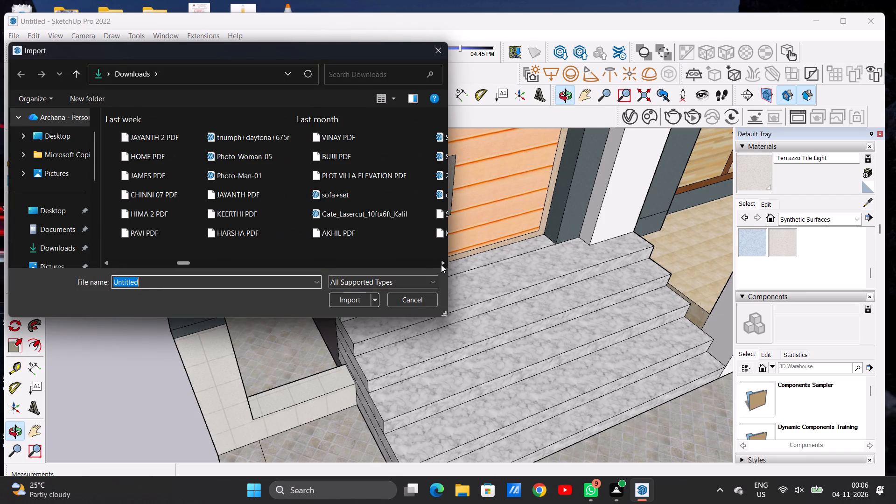
left_click(441, 265)
left_click(441, 265)
left_click(441, 265)
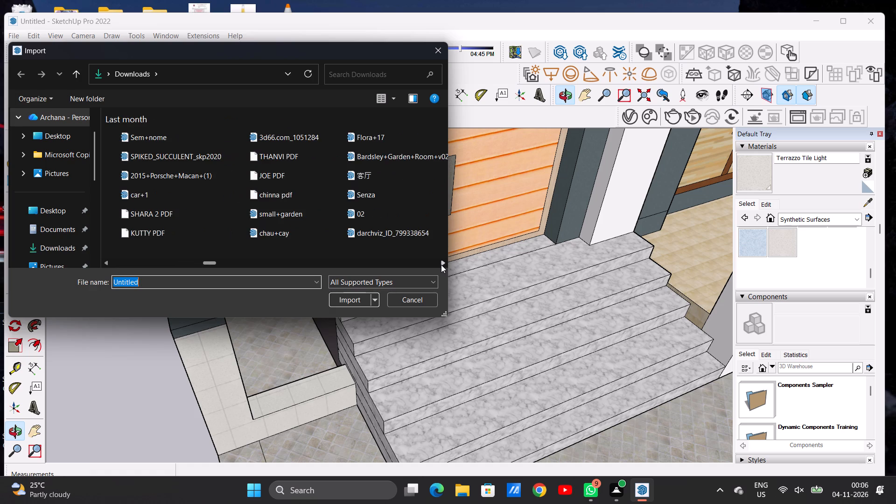
left_click(441, 265)
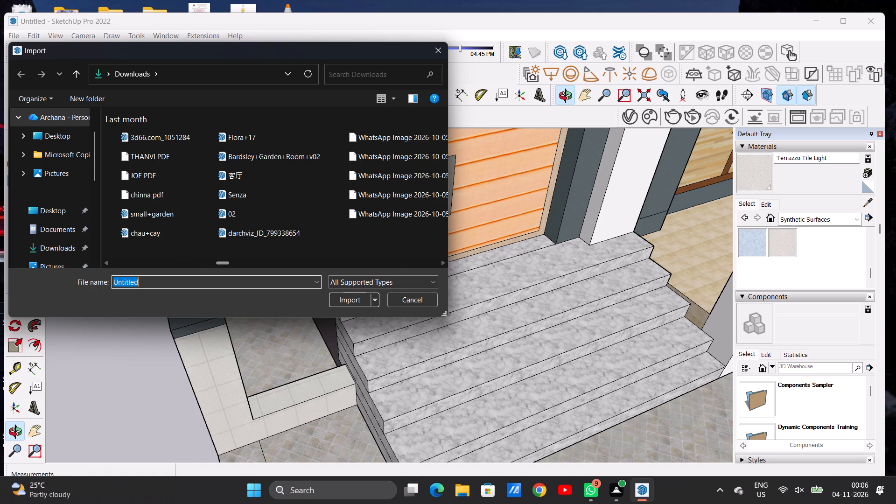
left_click(108, 267)
left_click(108, 267)
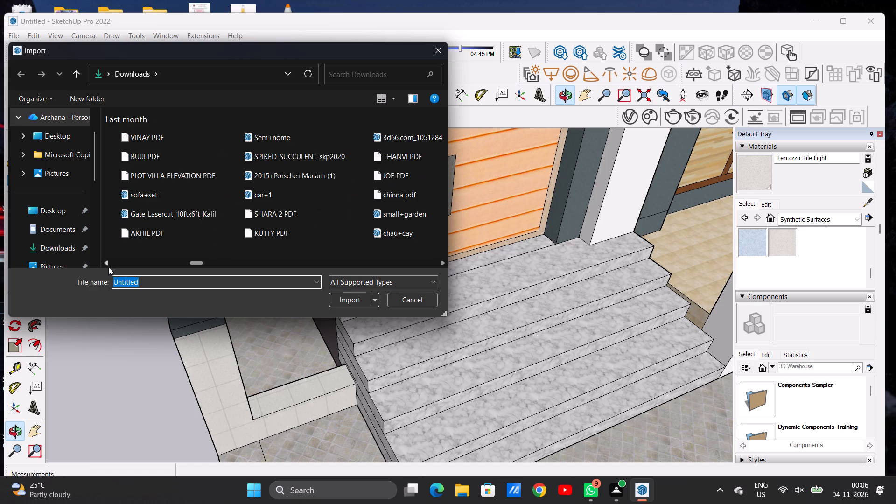
left_click(108, 267)
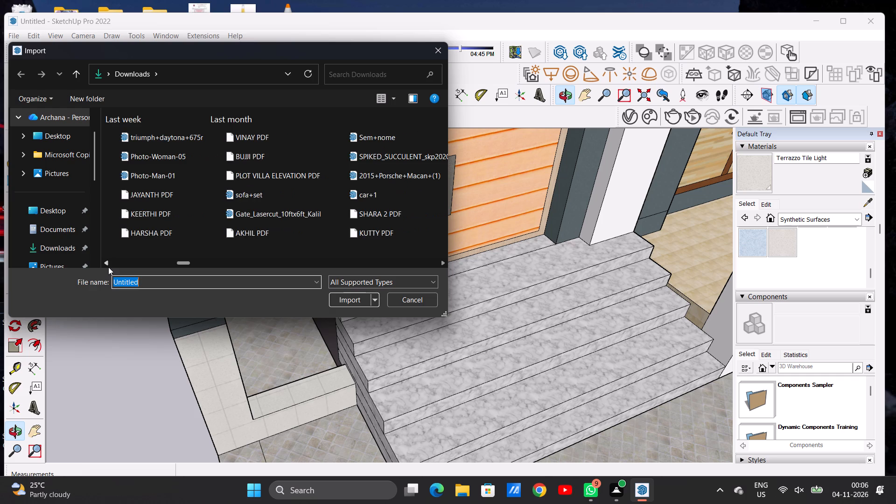
left_click(108, 267)
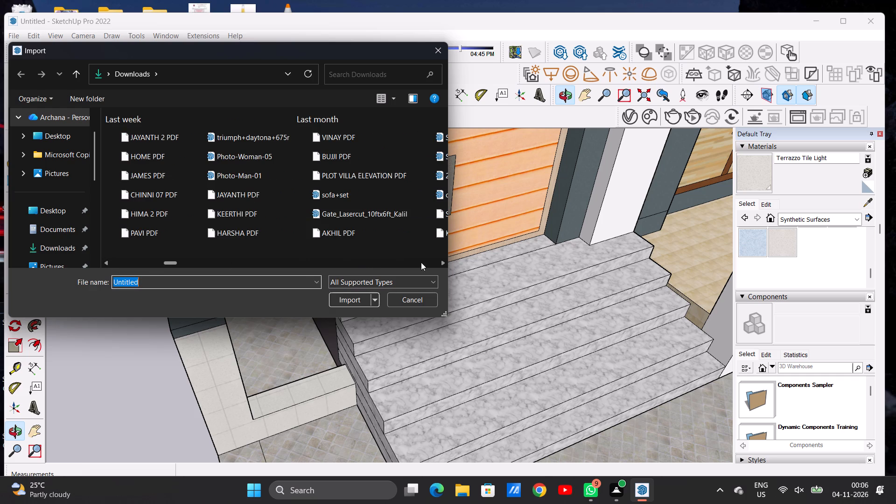
left_click(437, 266)
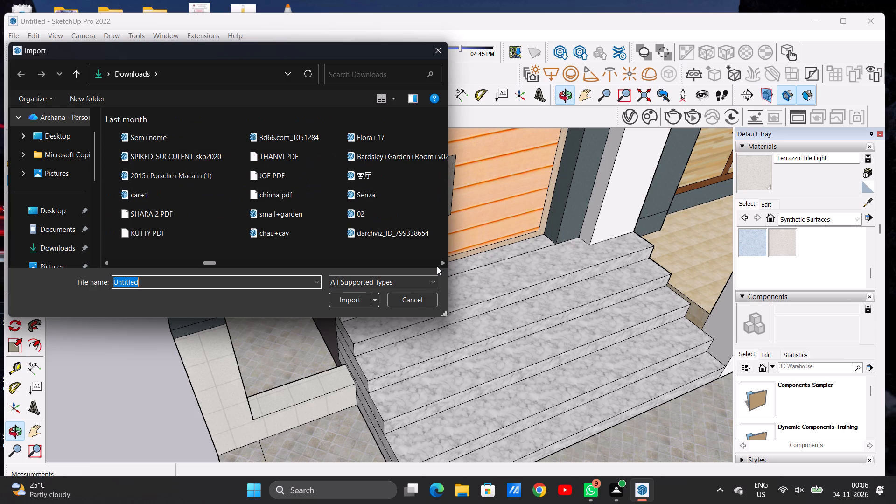
double_click(286, 237)
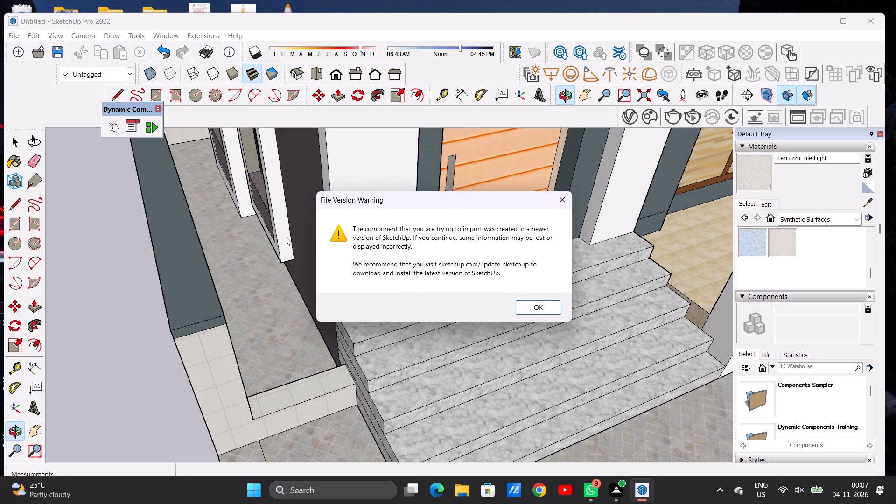
left_click(523, 308)
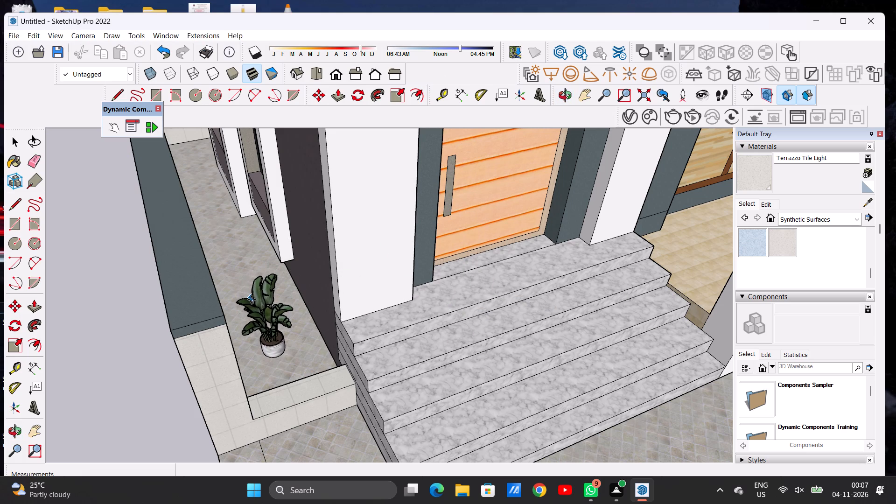
left_click(252, 300)
Scale the potted plant in the side passage vertically to about 1.38 times its height.
key("space")
type("O")
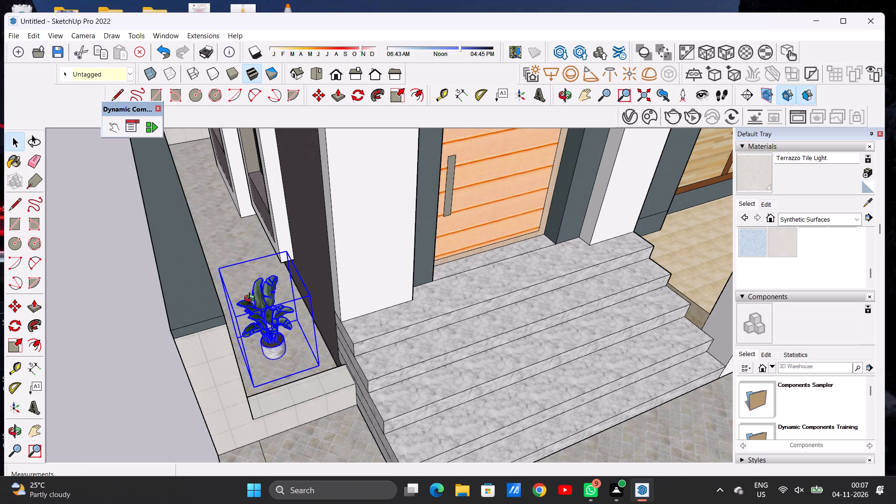
scroll(221, 347, "down", 3)
scroll(221, 348, "up", 1)
scroll(221, 348, "down", 2)
scroll(292, 364, "up", 5)
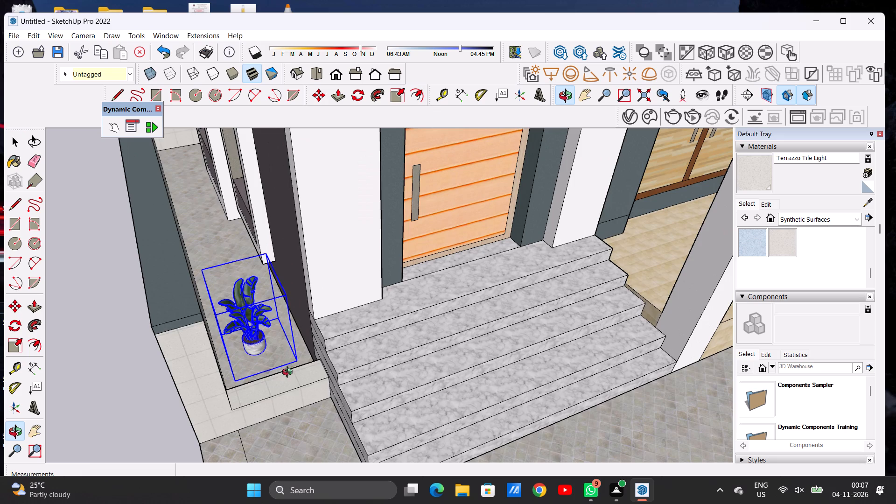
left_click_drag(289, 373, 239, 285)
scroll(245, 322, "up", 15)
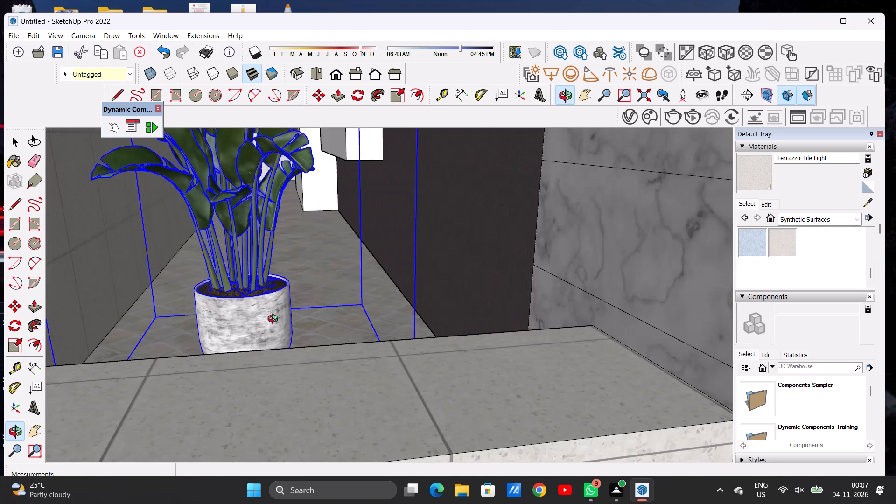
left_click_drag(280, 327, 275, 367)
scroll(366, 351, "down", 3)
scroll(366, 351, "up", 2)
scroll(367, 351, "down", 14)
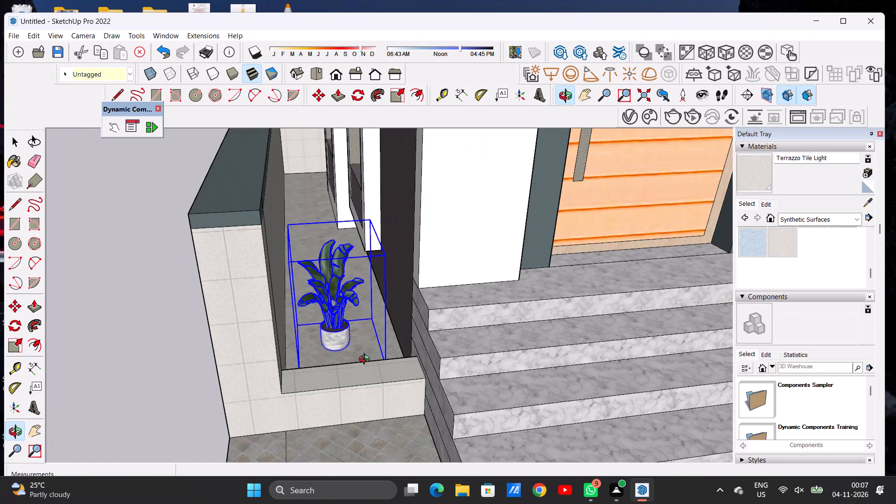
left_click_drag(339, 338, 320, 326)
scroll(332, 263, "up", 2)
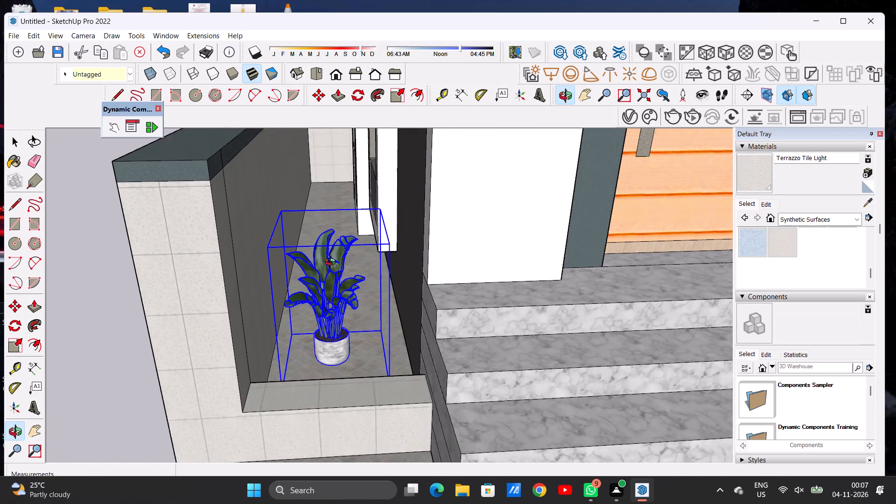
scroll(332, 263, "up", 1)
key("space")
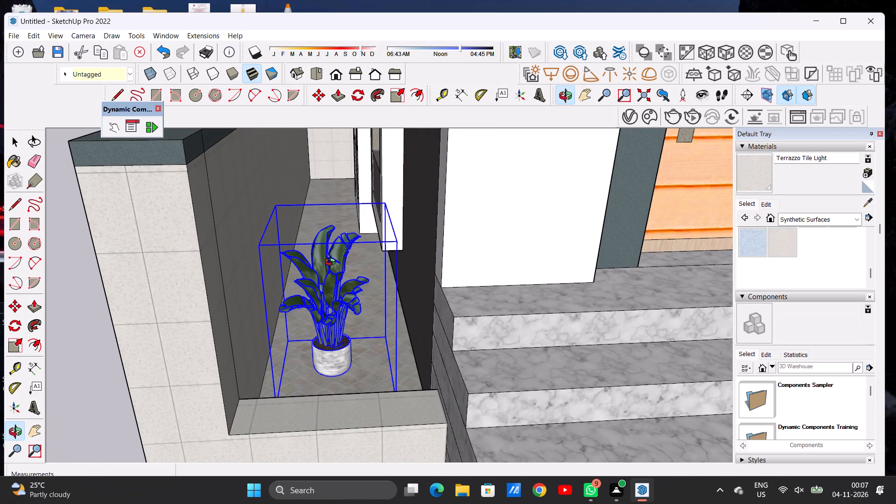
left_click(394, 96)
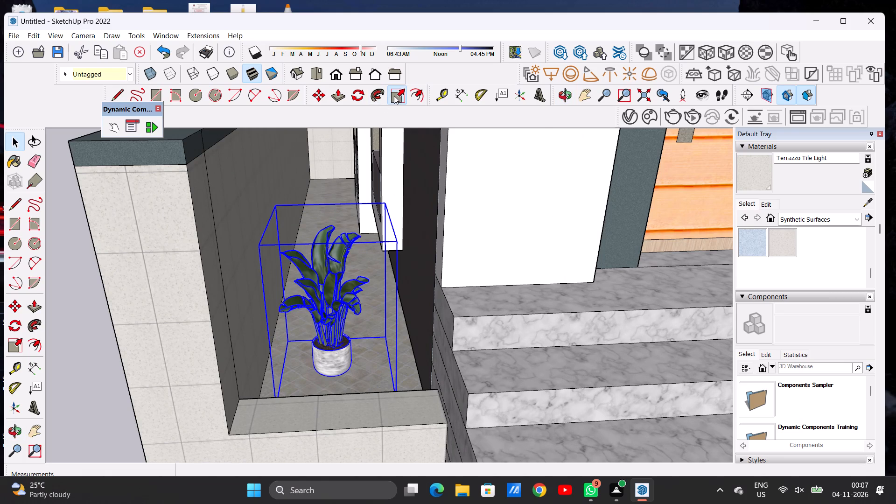
left_click(330, 225)
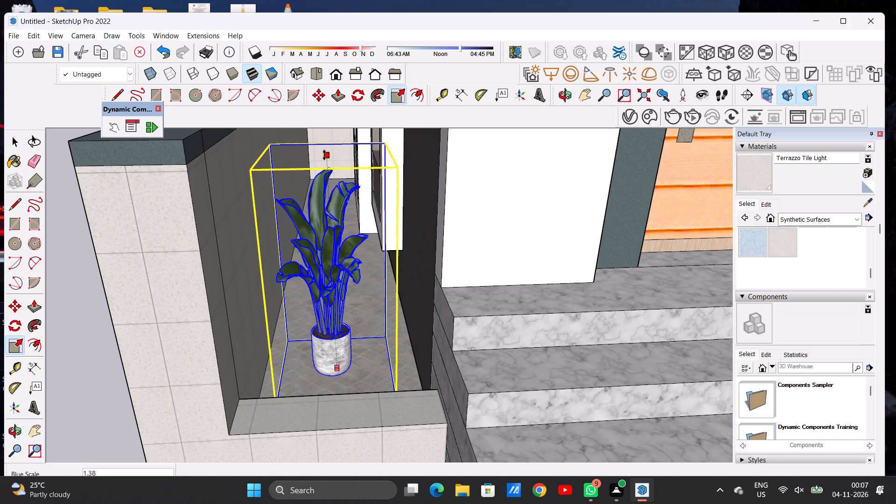
left_click(324, 155)
key("space")
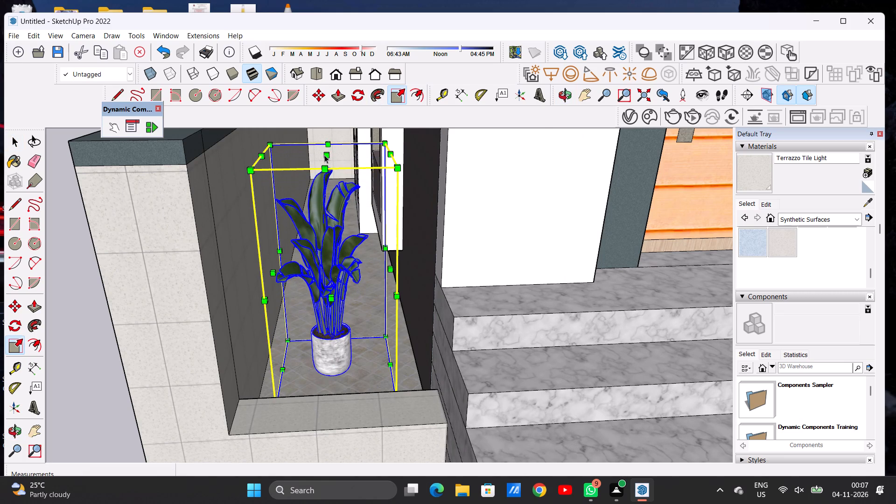
key("space")
key("space")
scroll(323, 170, "down", 11)
left_click(235, 258)
Examine the scaled potted plant in the side passage from eye level and from above.
scroll(313, 230, "up", 4)
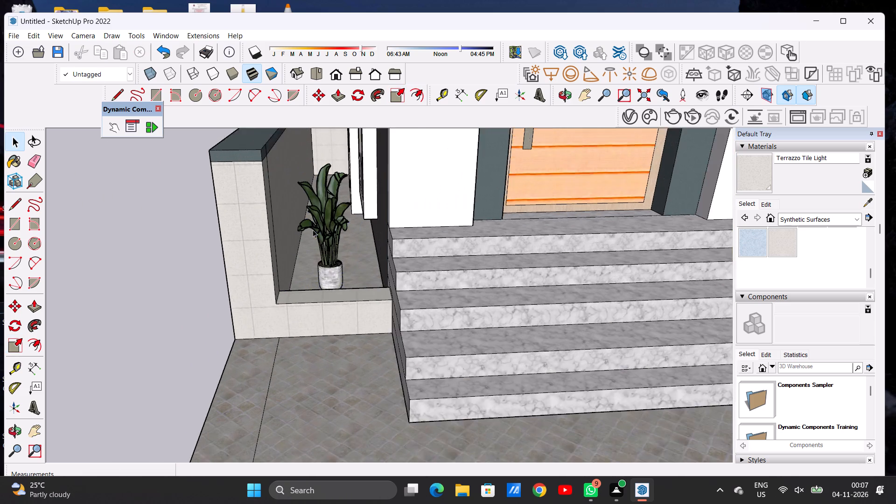
scroll(313, 230, "up", 2)
scroll(337, 259, "down", 4)
key("o")
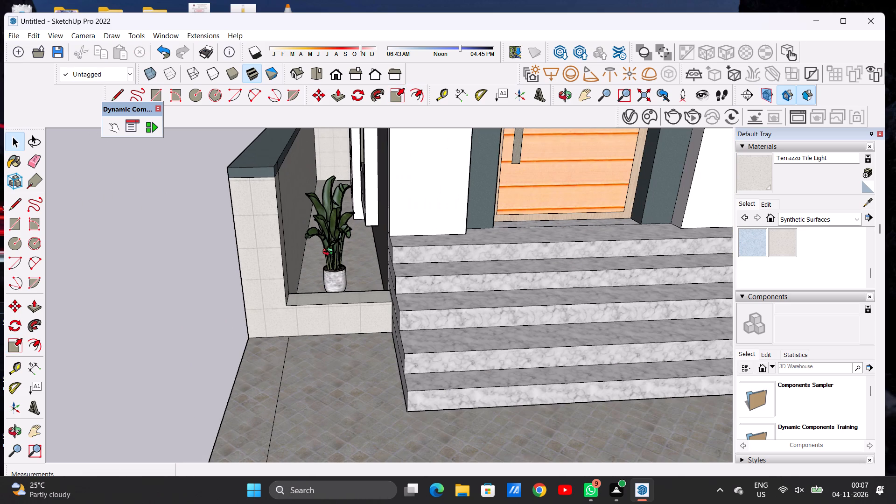
scroll(342, 254, "down", 8)
left_click_drag(359, 294, 358, 233)
scroll(360, 257, "up", 4)
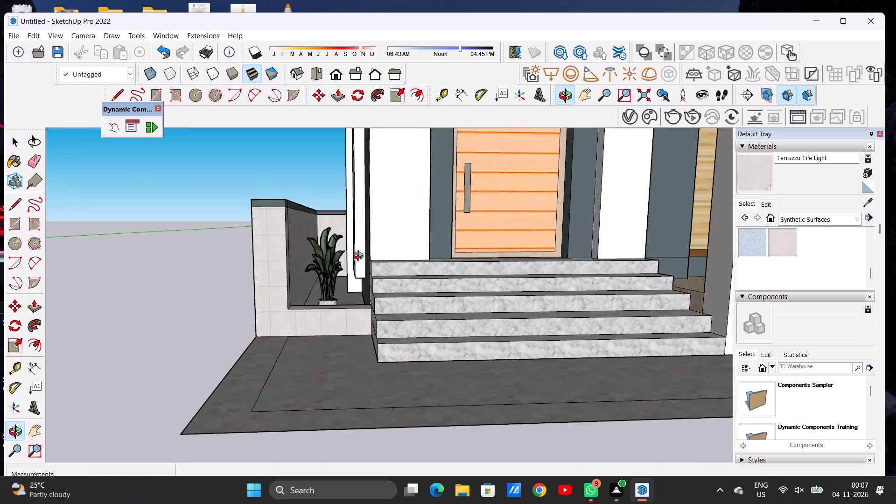
scroll(360, 257, "up", 7)
scroll(322, 280, "down", 6)
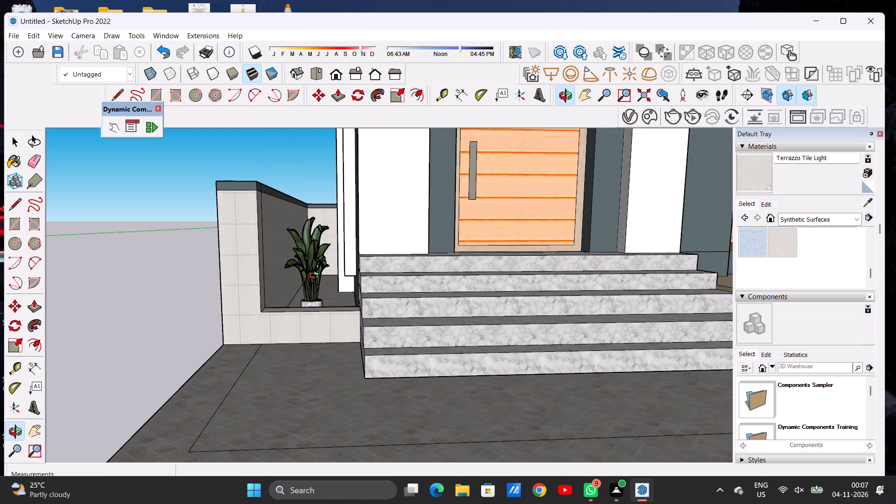
scroll(328, 271, "down", 2)
scroll(328, 271, "up", 1)
scroll(328, 271, "down", 2)
left_click_drag(319, 270, 331, 347)
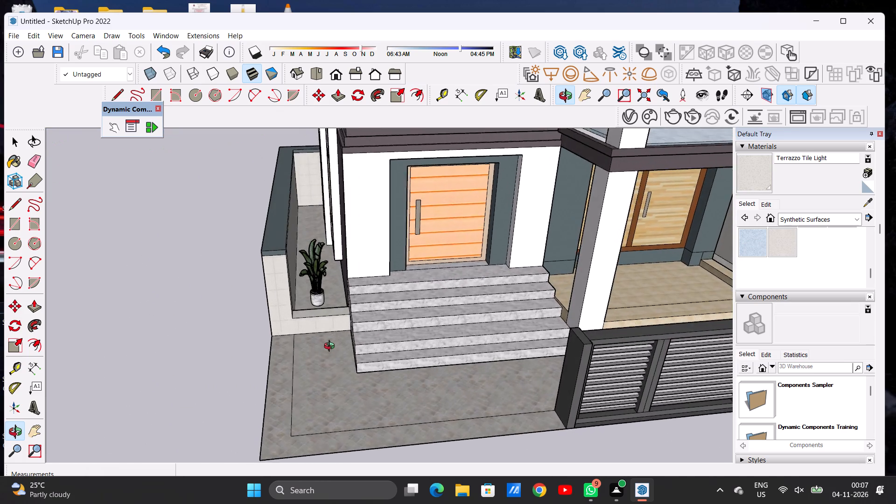
left_click_drag(331, 347, 329, 351)
scroll(325, 299, "up", 2)
scroll(325, 299, "down", 1)
scroll(325, 299, "up", 2)
left_click_drag(325, 299, 323, 349)
Move the potted plant about 1' 4" by its base corner to the passage corner where the dark wall meets the front curb.
scroll(322, 315, "up", 4)
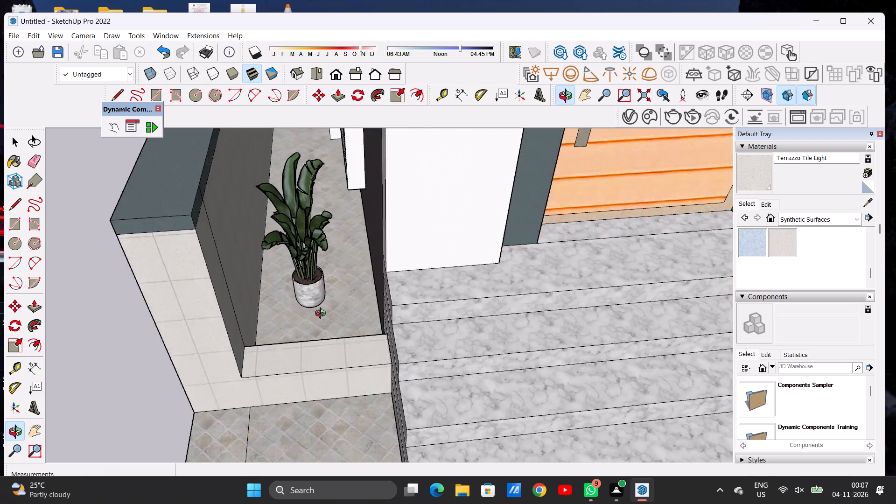
scroll(322, 315, "up", 8)
scroll(315, 293, "down", 1)
scroll(315, 293, "up", 1)
left_click(314, 284)
key("space")
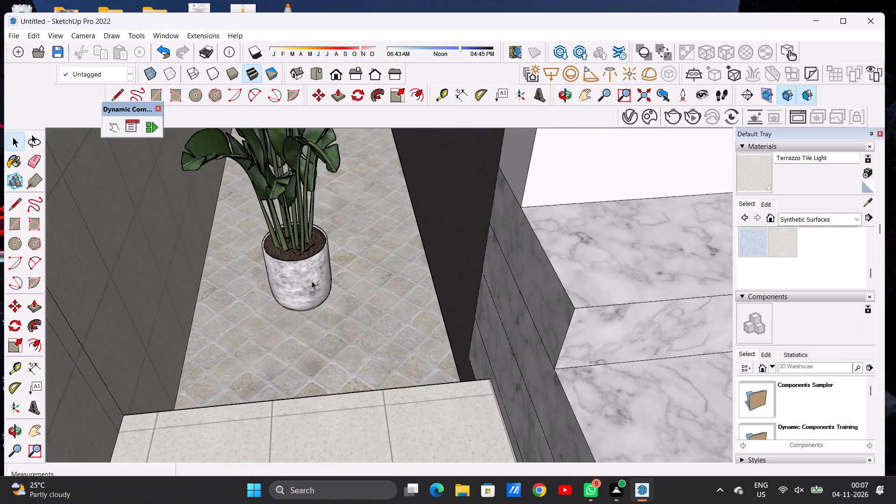
left_click(312, 281)
key("m")
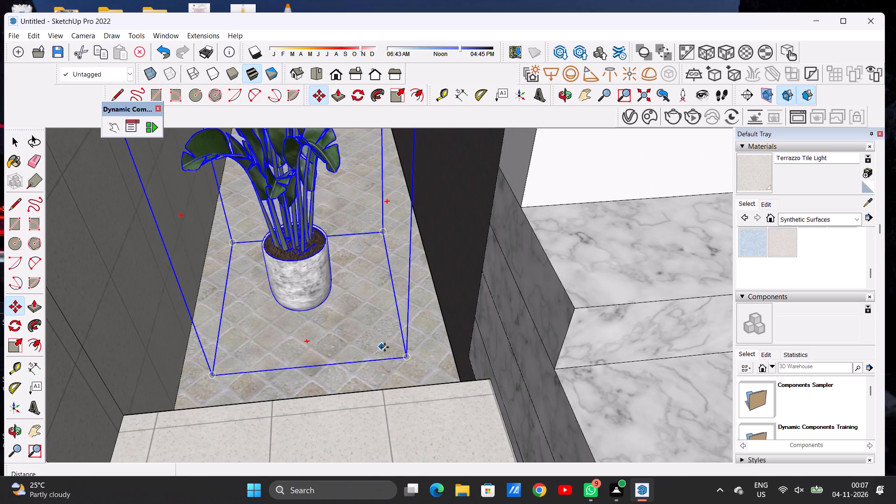
left_click(408, 358)
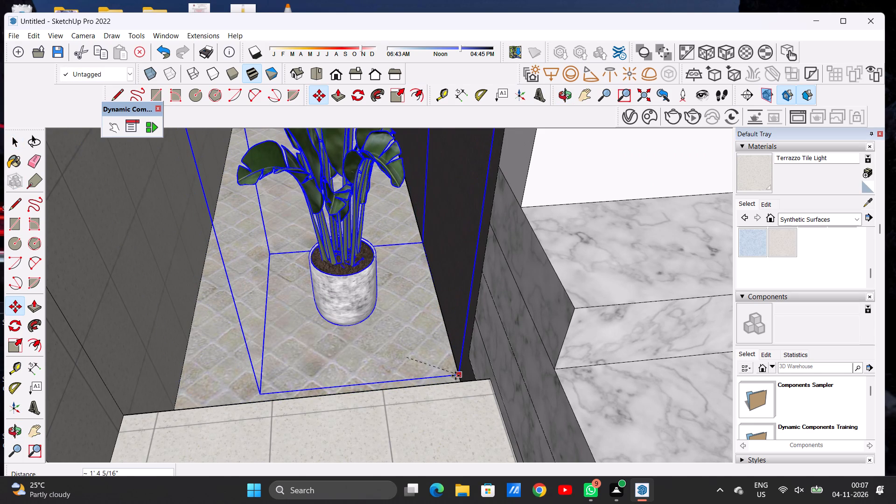
left_click(456, 377)
key("space")
Examine the repositioned plant's placement against the passage paving, dark wall and entrance steps.
scroll(357, 366, "down", 6)
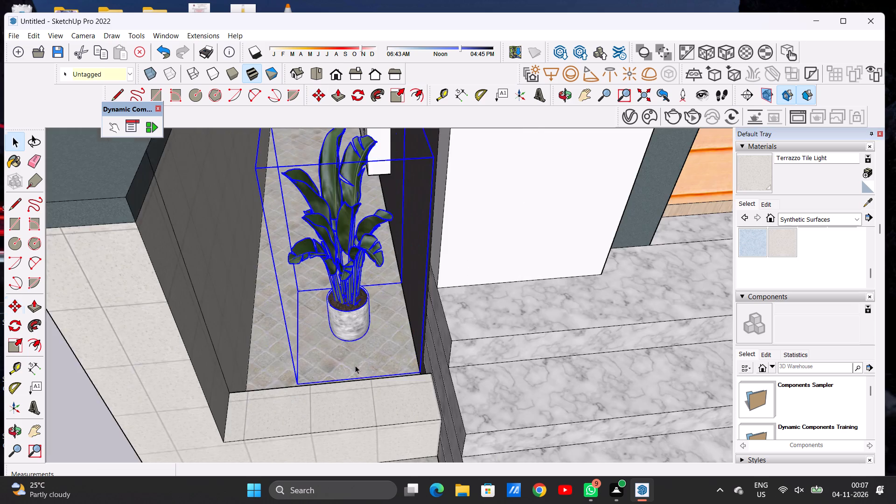
scroll(368, 359, "down", 8)
scroll(370, 359, "up", 1)
scroll(383, 349, "down", 9)
left_click(288, 329)
scroll(368, 332, "up", 1)
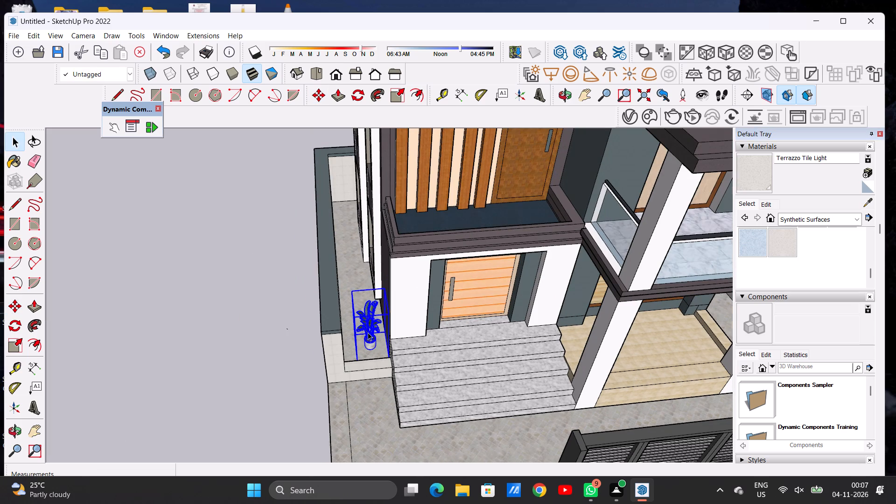
scroll(368, 332, "up", 3)
scroll(371, 349, "down", 1)
scroll(371, 349, "up", 15)
scroll(371, 359, "down", 1)
scroll(371, 359, "up", 6)
left_click(371, 359)
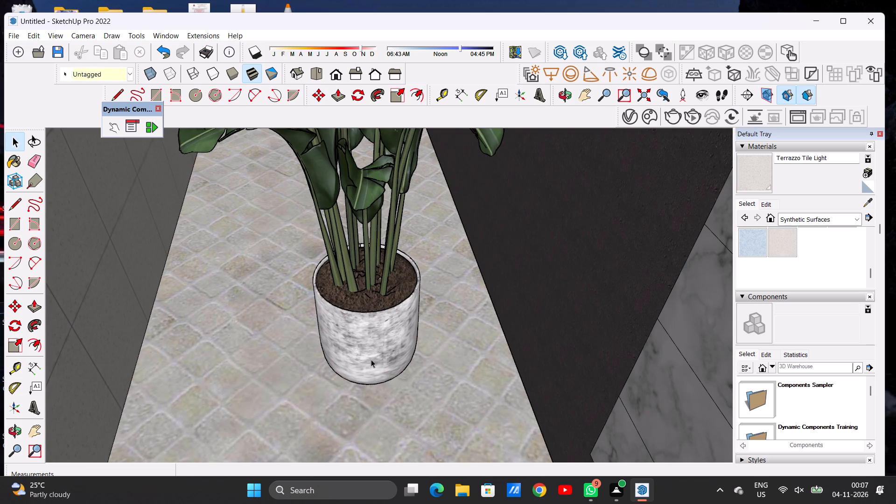
scroll(371, 356, "down", 5)
scroll(371, 355, "up", 1)
scroll(371, 354, "down", 1)
key("space")
scroll(371, 354, "down", 16)
left_click(231, 282)
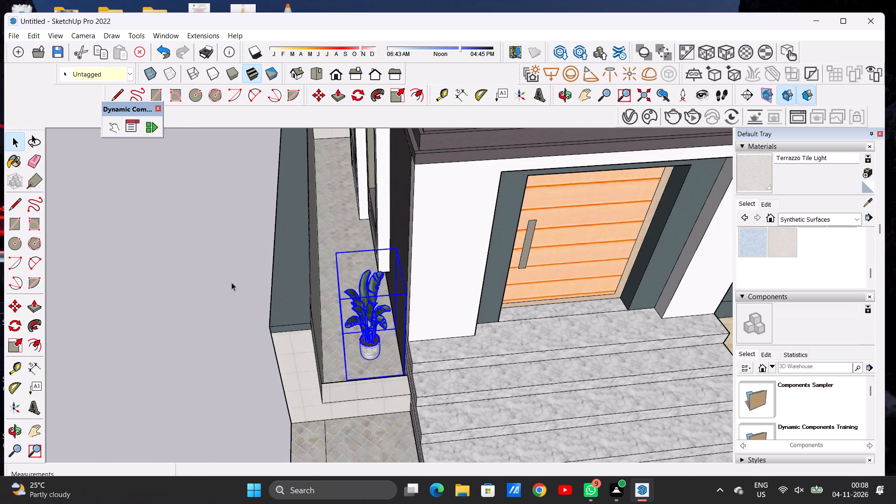
scroll(368, 301, "up", 4)
Copy the potted plant about 7' 10" deeper along the side passage, beside the dark wall.
key("o")
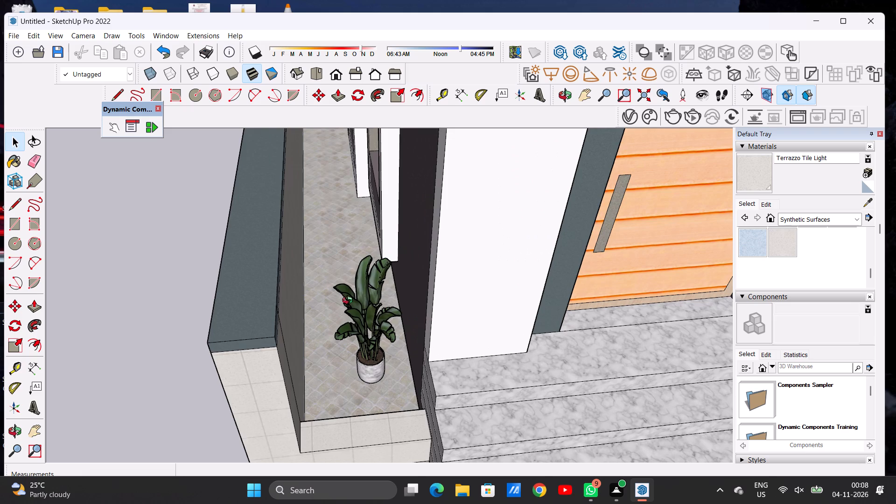
left_click_drag(338, 308, 427, 300)
scroll(385, 328, "up", 7)
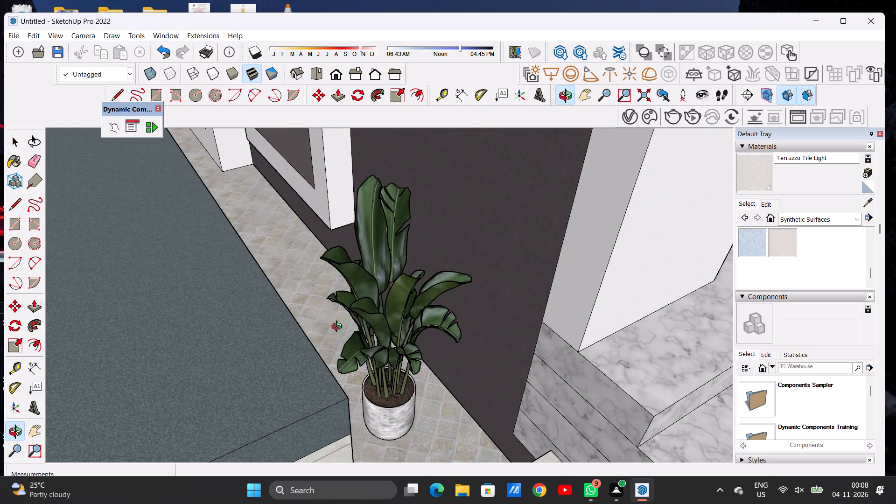
left_click_drag(332, 329, 292, 336)
scroll(338, 330, "down", 7)
scroll(380, 355, "up", 6)
left_click(348, 371)
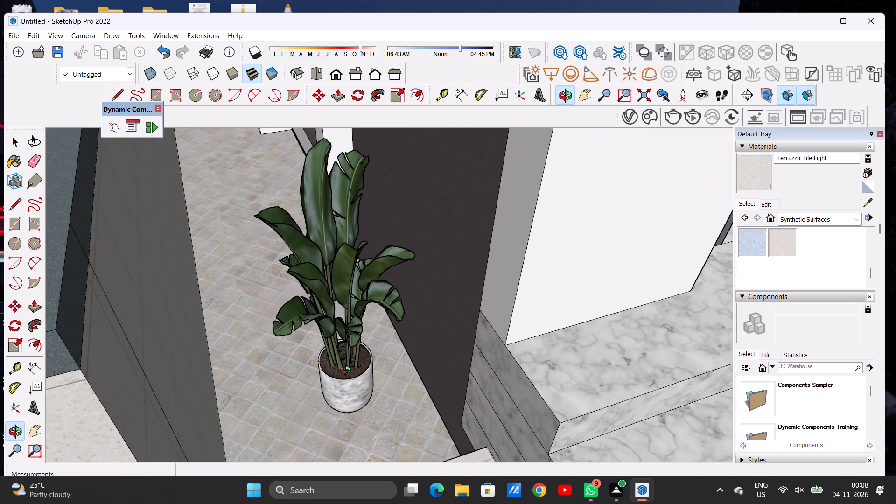
key("space")
left_click(351, 374)
scroll(340, 350, "down", 4)
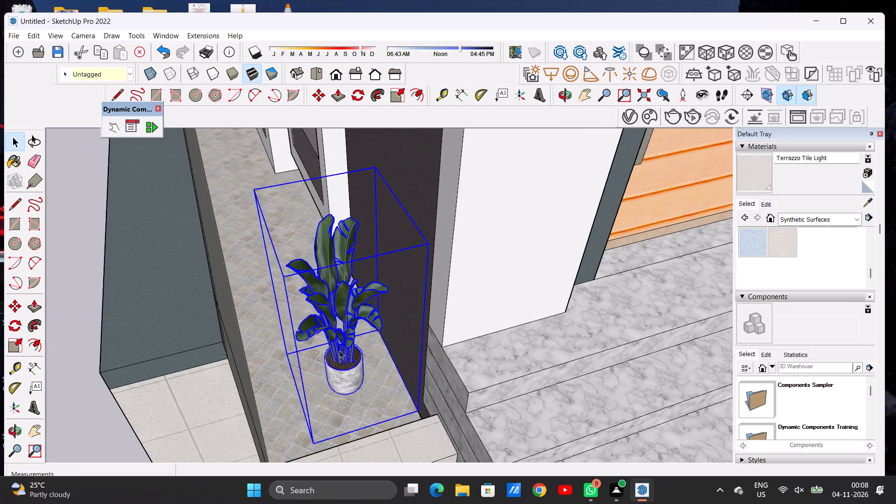
key("m")
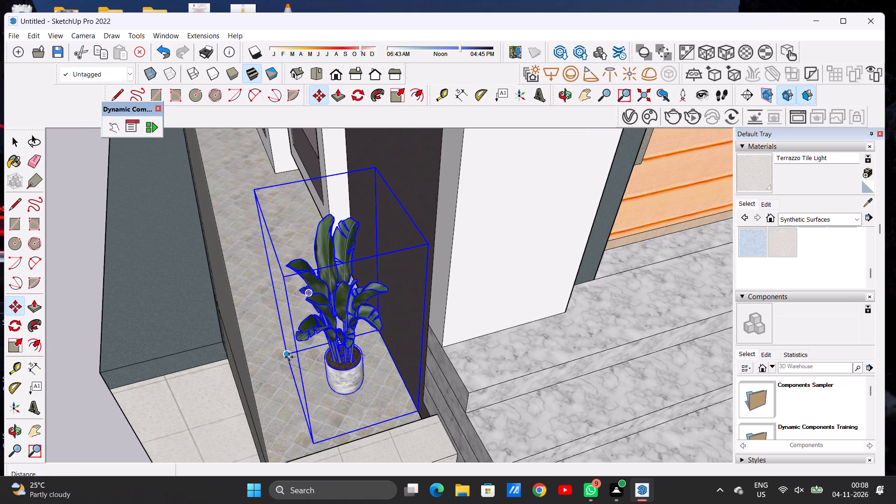
left_click(289, 357)
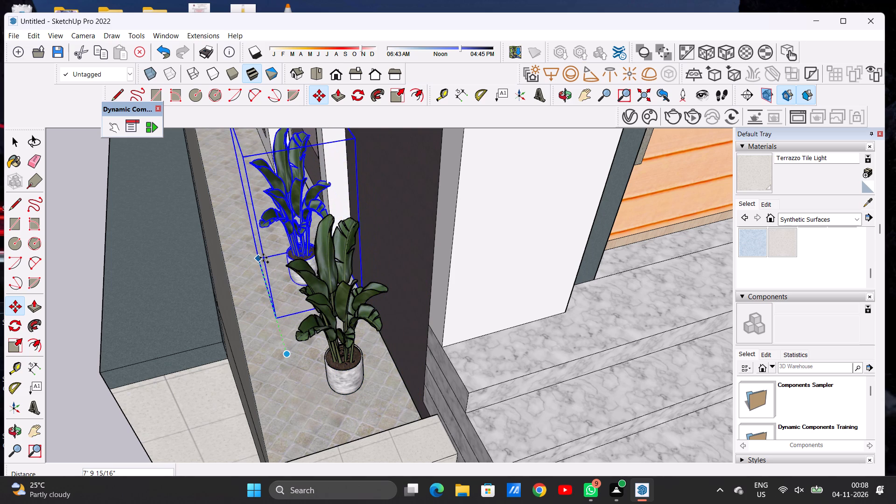
left_click(263, 258)
key("space")
scroll(274, 316, "down", 13)
left_click(222, 316)
scroll(295, 261, "up", 14)
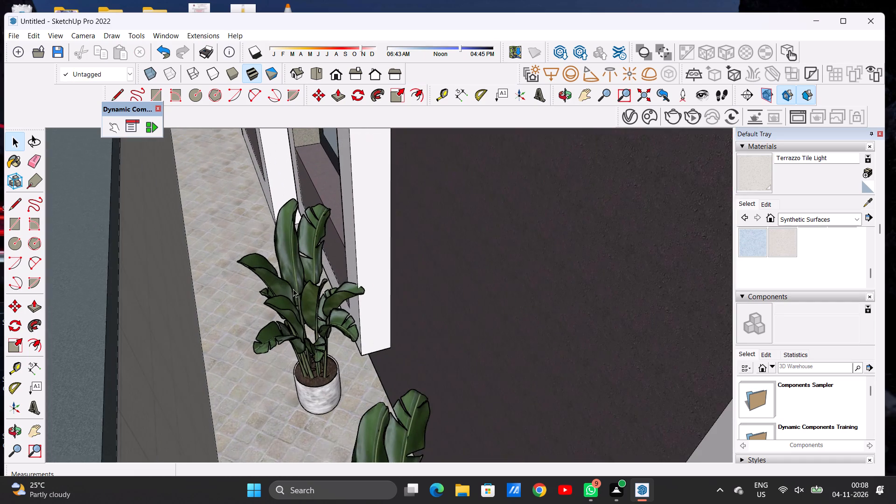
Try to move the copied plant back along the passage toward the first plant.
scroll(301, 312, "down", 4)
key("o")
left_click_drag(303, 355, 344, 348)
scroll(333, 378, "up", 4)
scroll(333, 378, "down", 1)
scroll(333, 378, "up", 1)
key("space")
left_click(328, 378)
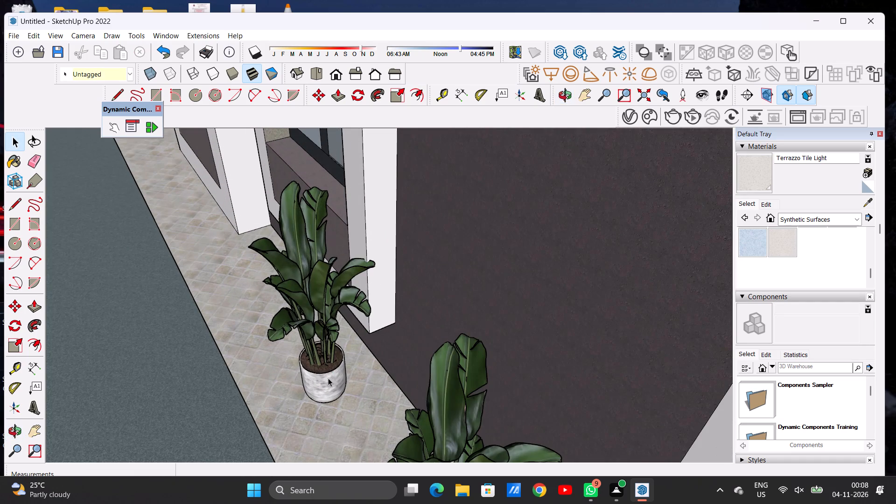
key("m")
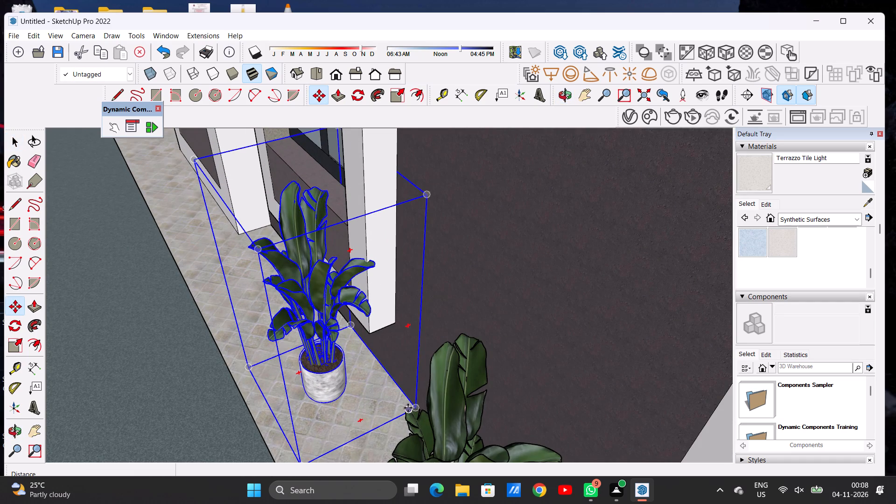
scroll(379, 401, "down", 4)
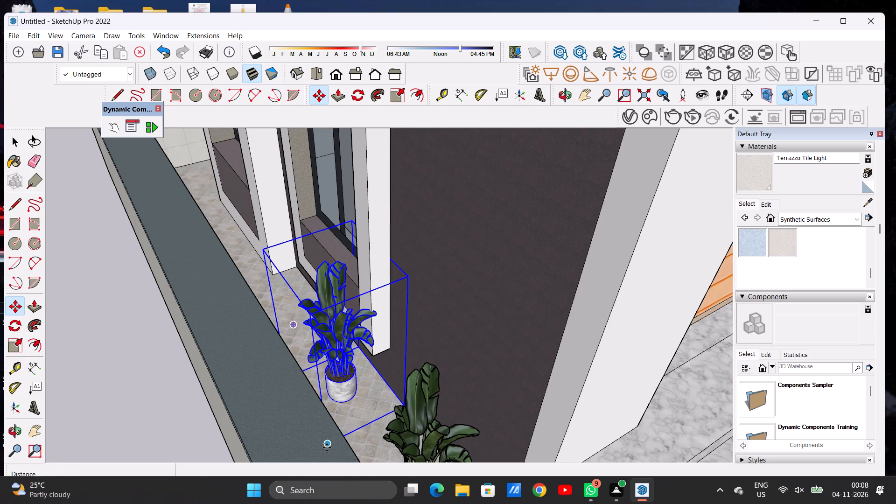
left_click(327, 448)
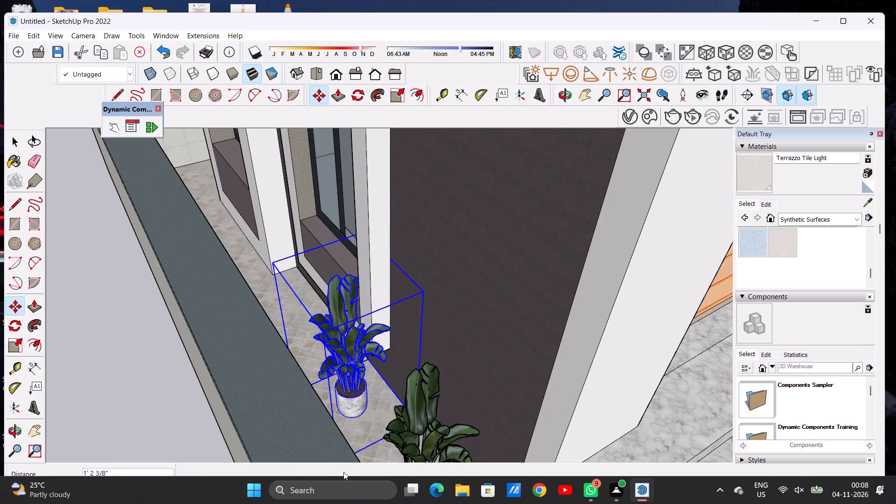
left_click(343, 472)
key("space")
Move the copied plant about 2' 1" along the passage toward the first plant.
scroll(279, 404, "down", 5)
scroll(344, 415, "up", 2)
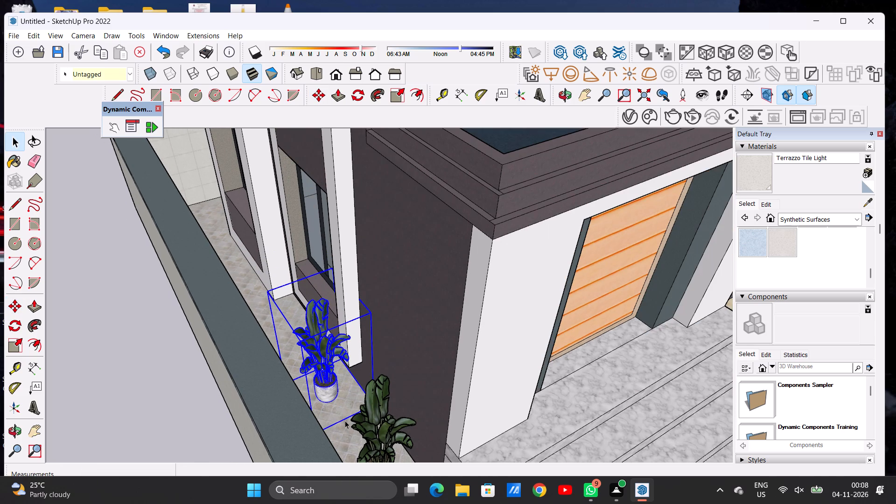
scroll(345, 420, "up", 5)
scroll(318, 410, "down", 5)
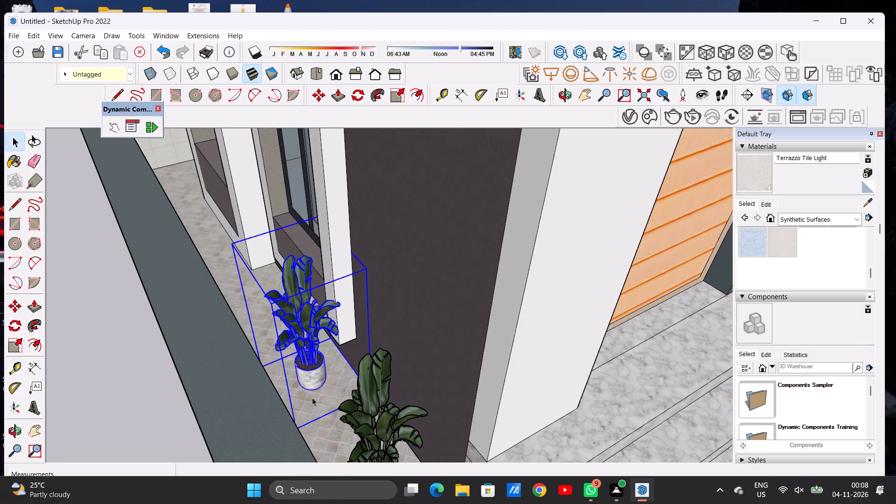
key("o")
left_click_drag(322, 420, 307, 450)
scroll(301, 453, "up", 6)
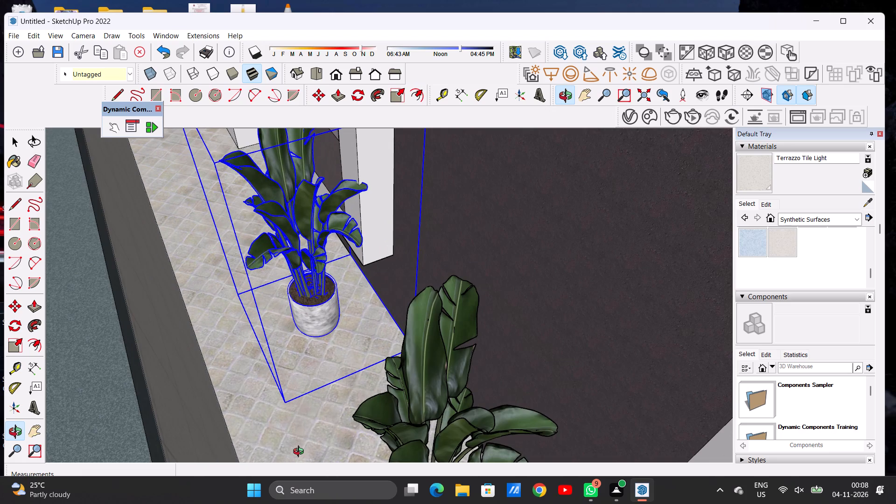
key("m")
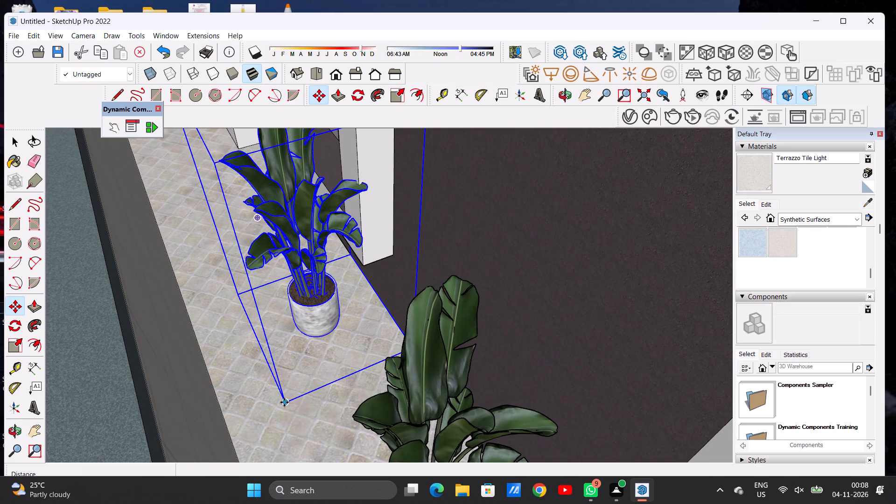
left_click(284, 402)
left_click(307, 467)
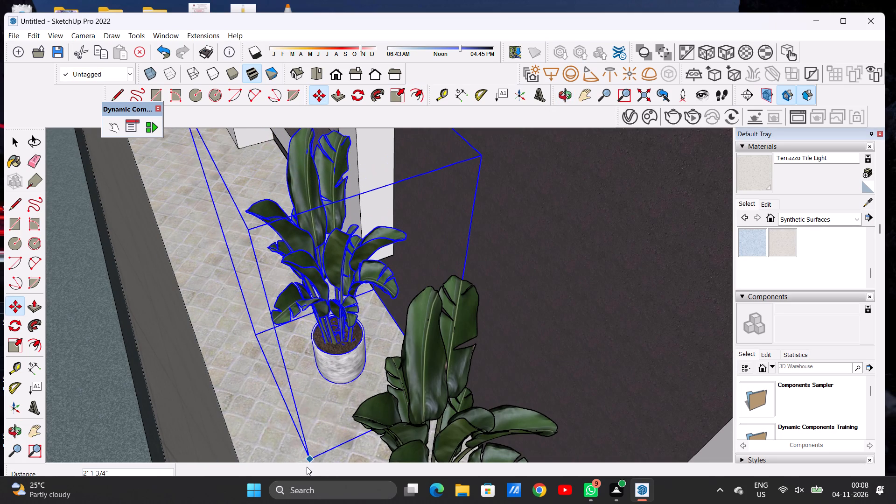
key("space")
key("m")
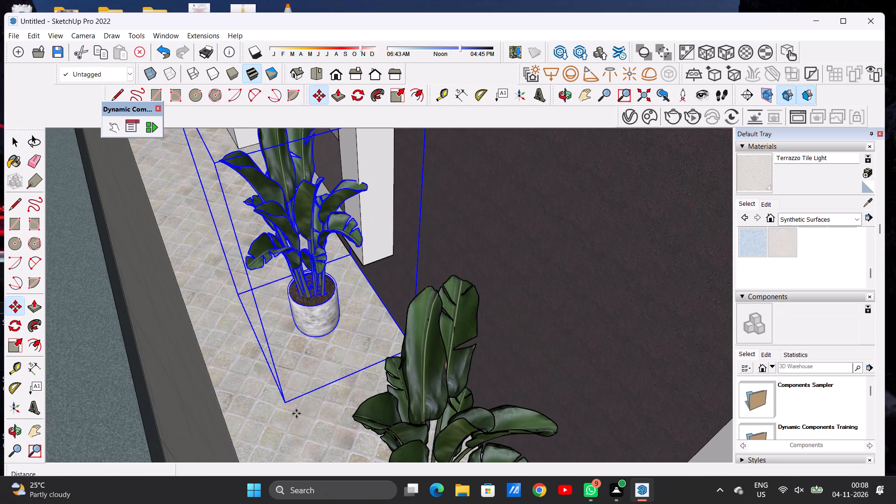
left_click(289, 406)
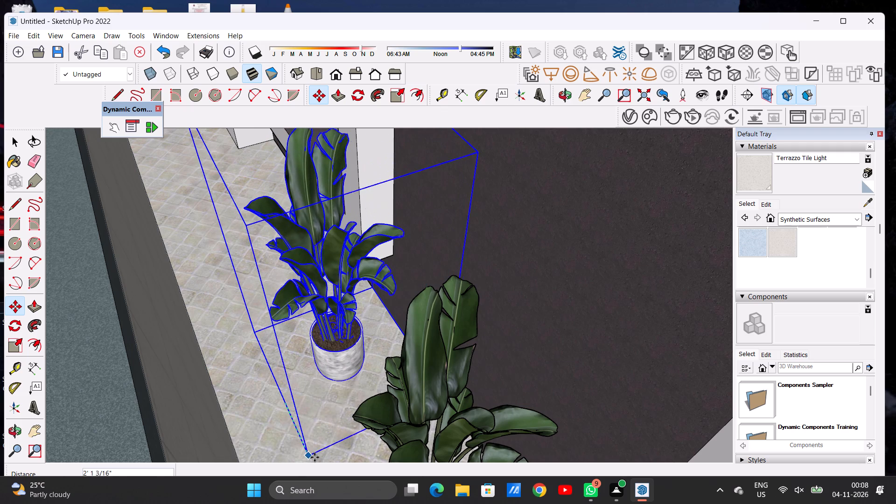
double_click(315, 457)
key("space")
Examine the spacing of the two potted plants against the passage wall, columns and windows.
scroll(316, 450, "down", 7)
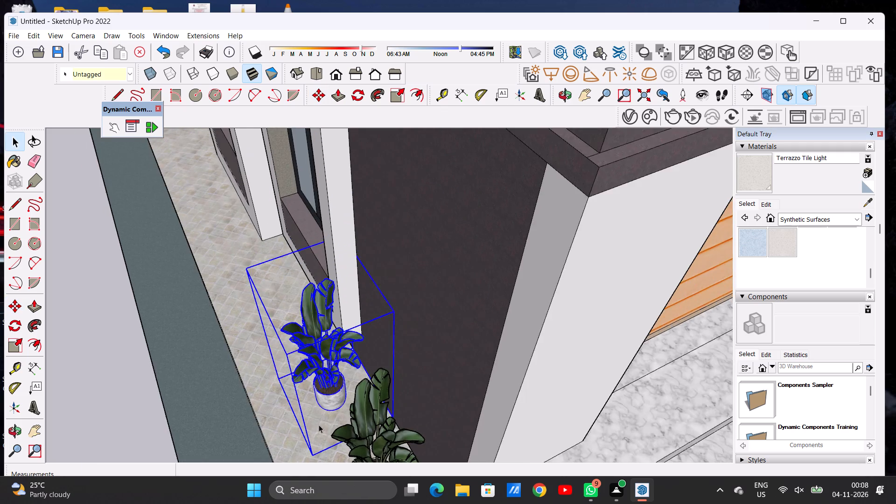
scroll(319, 425, "down", 11)
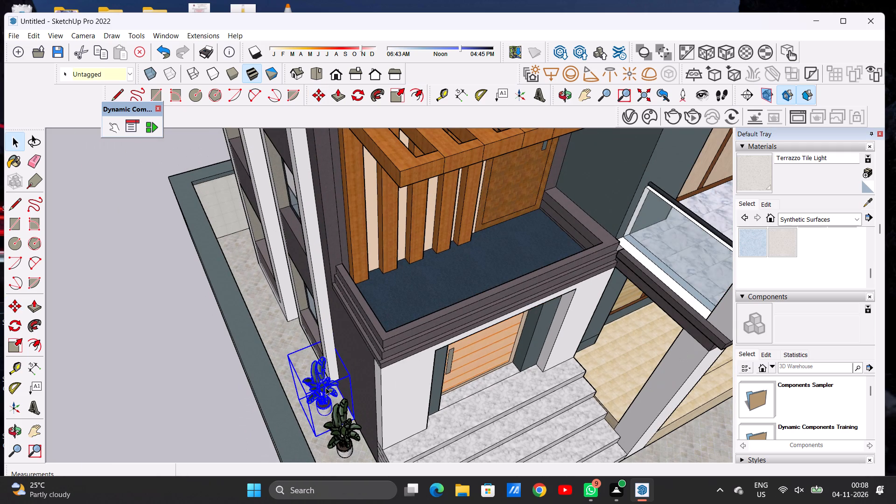
key("o")
left_click_drag(325, 399, 348, 357)
scroll(329, 386, "up", 1)
scroll(329, 386, "down", 1)
scroll(329, 386, "up", 1)
scroll(329, 386, "down", 1)
scroll(329, 386, "up", 3)
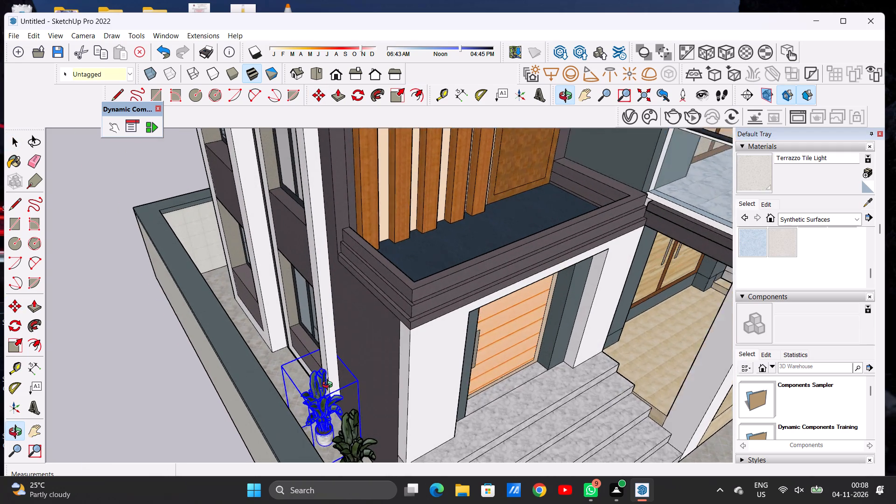
scroll(329, 386, "up", 6)
scroll(327, 394, "down", 1)
scroll(327, 394, "up", 7)
scroll(347, 275, "down", 2)
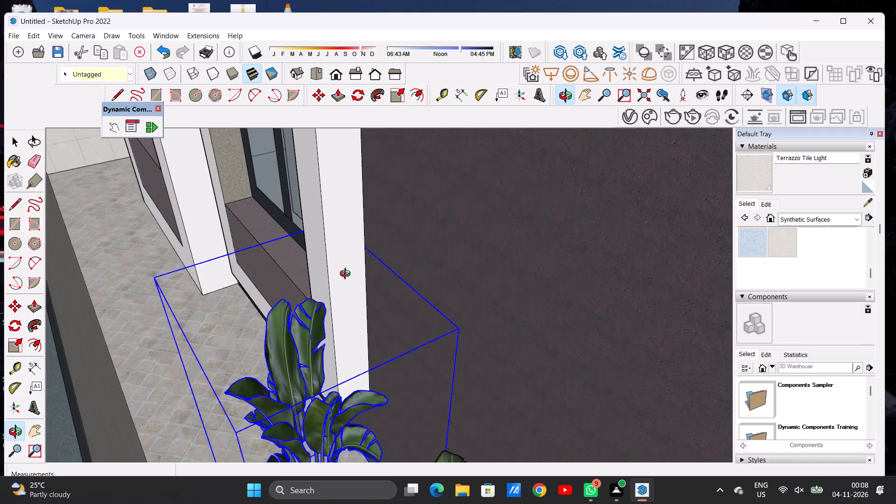
Scale the copied potted plant in the side passage to about 1.63 times its height.
scroll(347, 275, "down", 2)
left_click(396, 98)
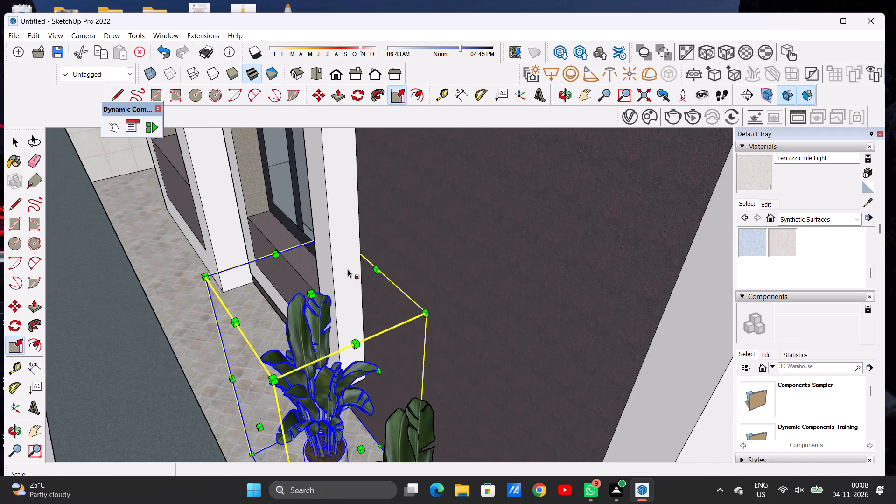
left_click(315, 297)
scroll(310, 251, "down", 1)
scroll(310, 252, "up", 3)
scroll(311, 253, "down", 5)
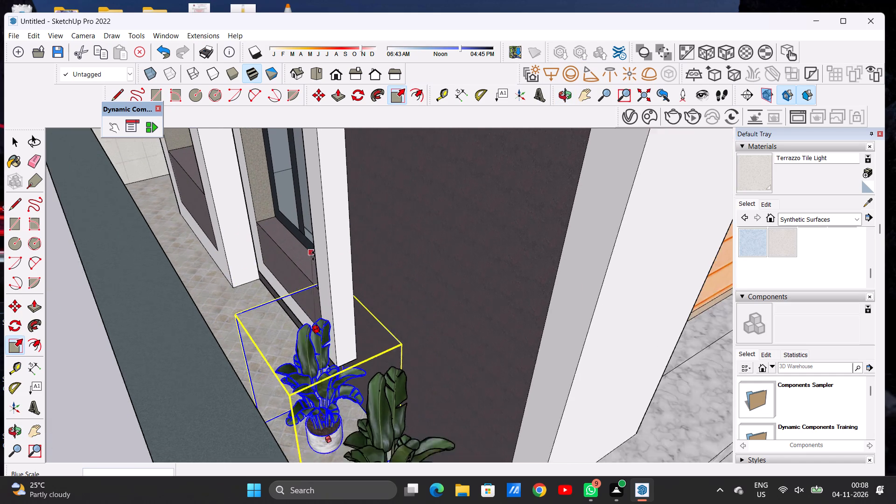
scroll(313, 256, "down", 2)
left_click(305, 182)
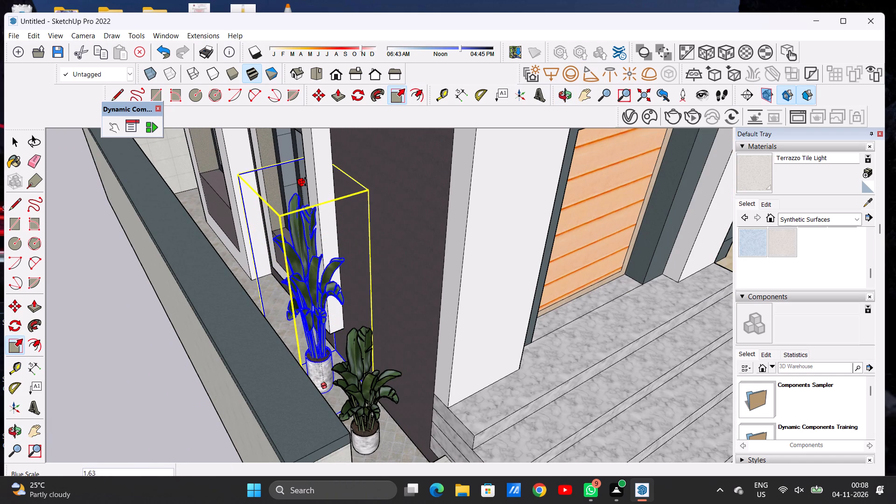
Widen the same plant across the passage in two passes, by factors of about 1.10 and 1.28, and deselect it.
left_click(281, 312)
left_click(270, 314)
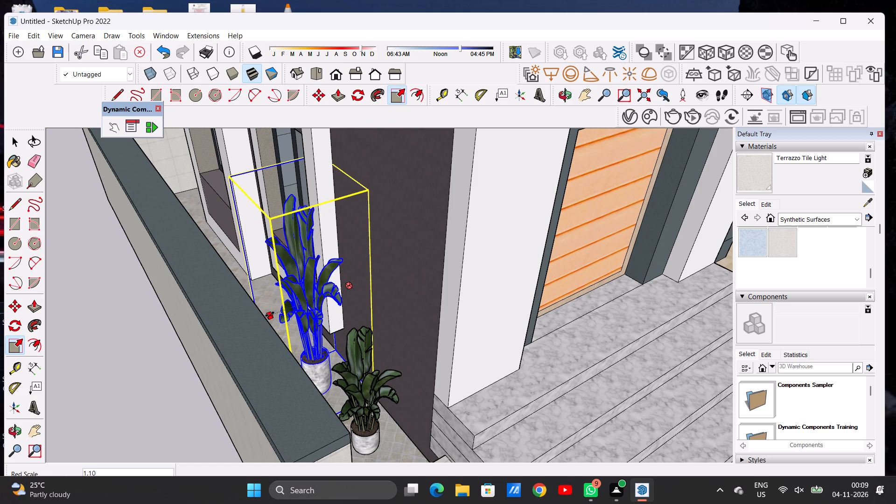
left_click(268, 315)
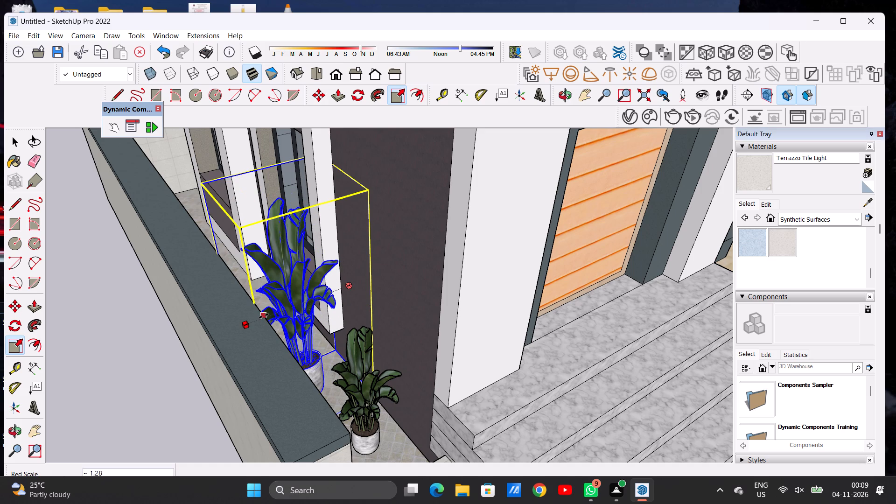
left_click(264, 316)
key("space")
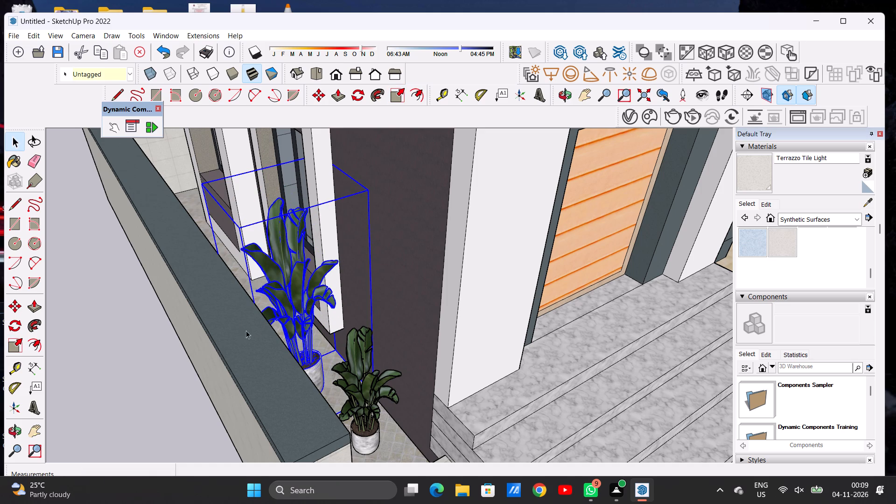
left_click(187, 351)
Examine the passage plants, entrance steps and porch from around the front of the house.
key("o")
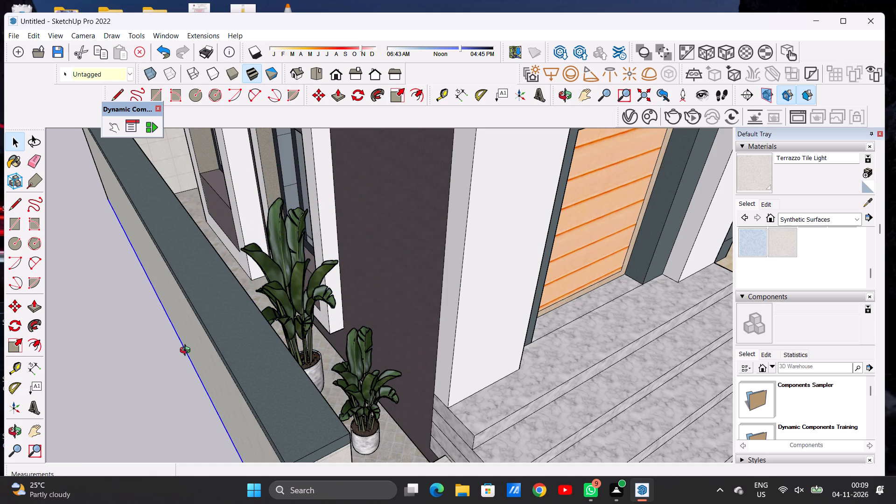
scroll(187, 351, "down", 8)
left_click(130, 374)
key("space")
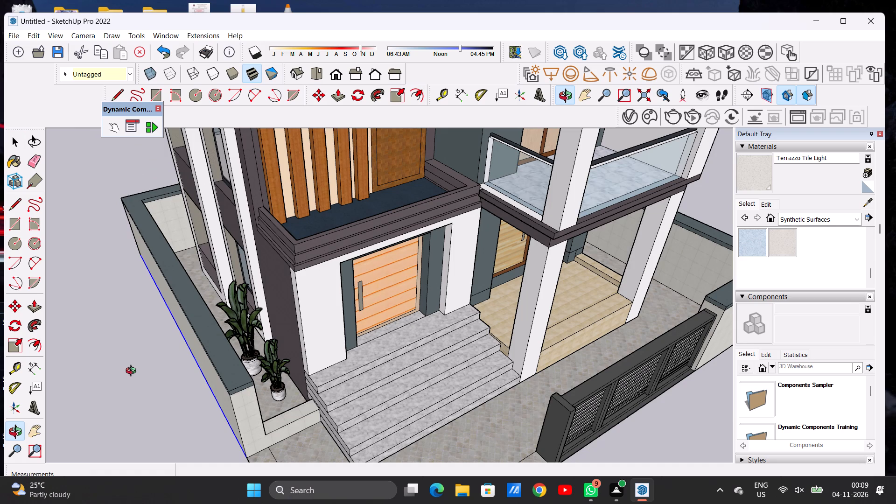
left_click(133, 372)
left_click(176, 382)
key("o")
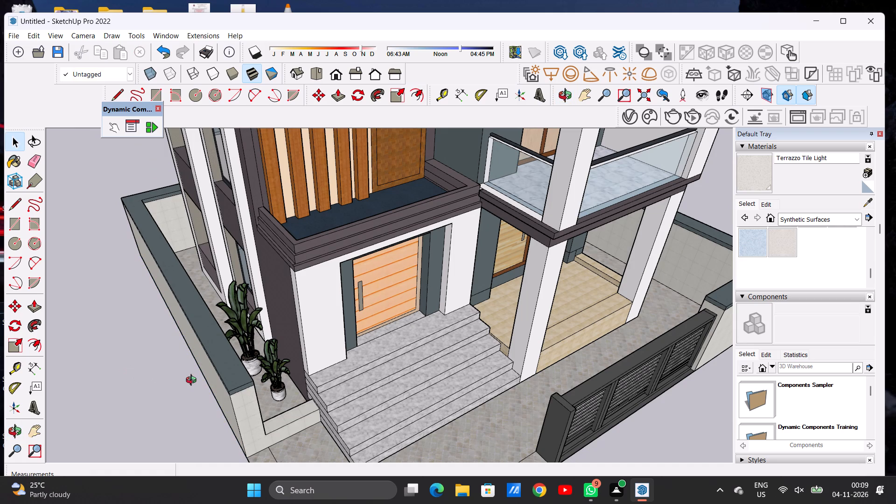
left_click_drag(262, 377, 209, 234)
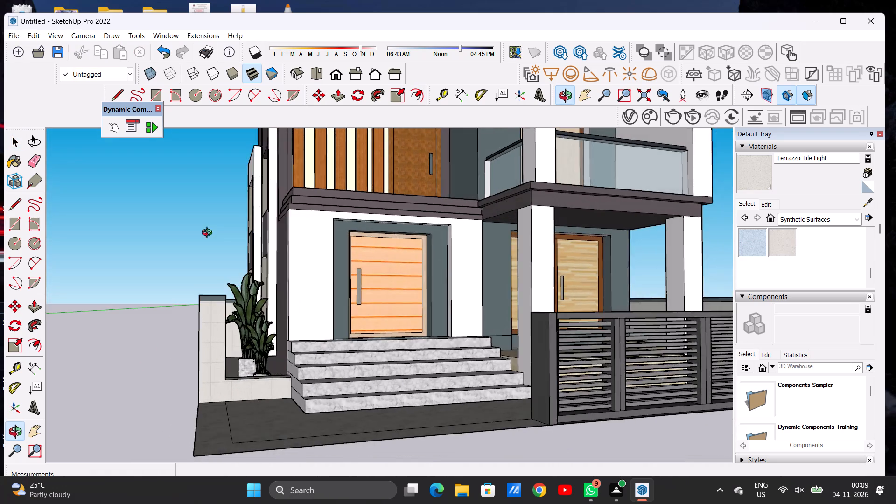
left_click_drag(209, 234, 181, 248)
scroll(231, 326, "down", 6)
scroll(314, 323, "down", 6)
scroll(391, 321, "up", 6)
scroll(300, 327, "up", 4)
scroll(401, 302, "down", 5)
left_click_drag(318, 321, 423, 443)
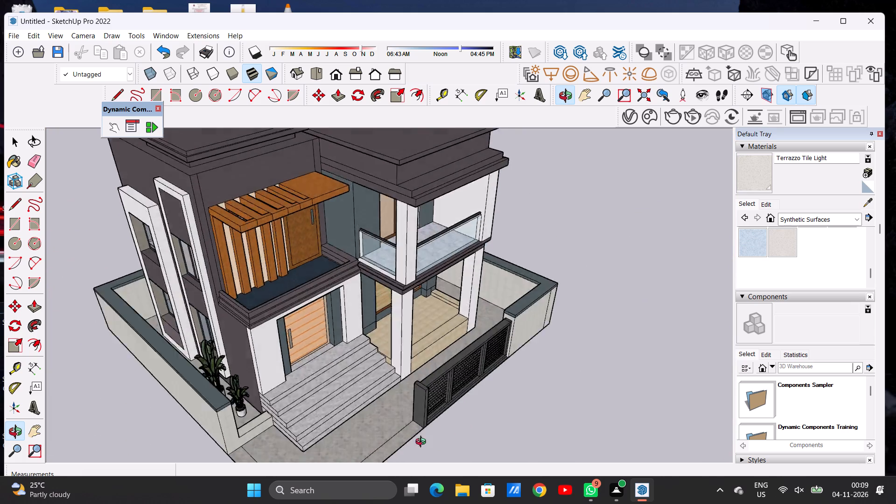
left_click_drag(423, 443, 224, 441)
scroll(372, 346, "up", 4)
scroll(438, 321, "up", 6)
scroll(400, 343, "down", 8)
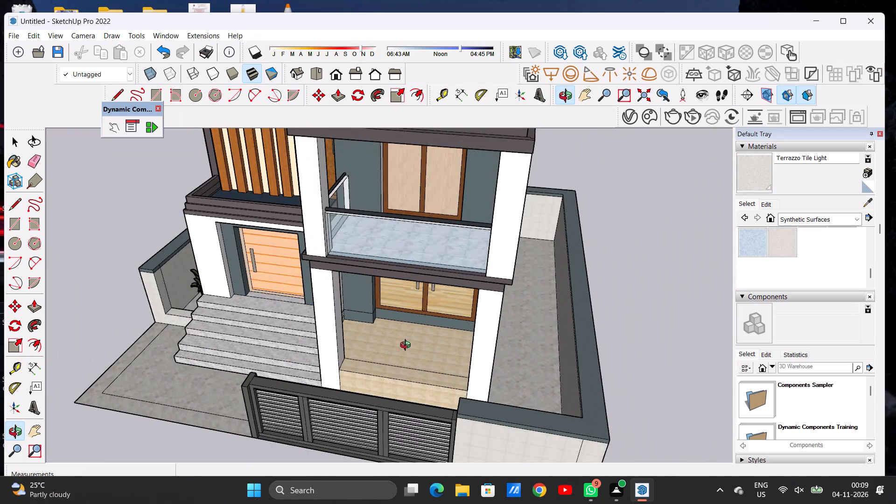
left_click_drag(432, 342, 548, 309)
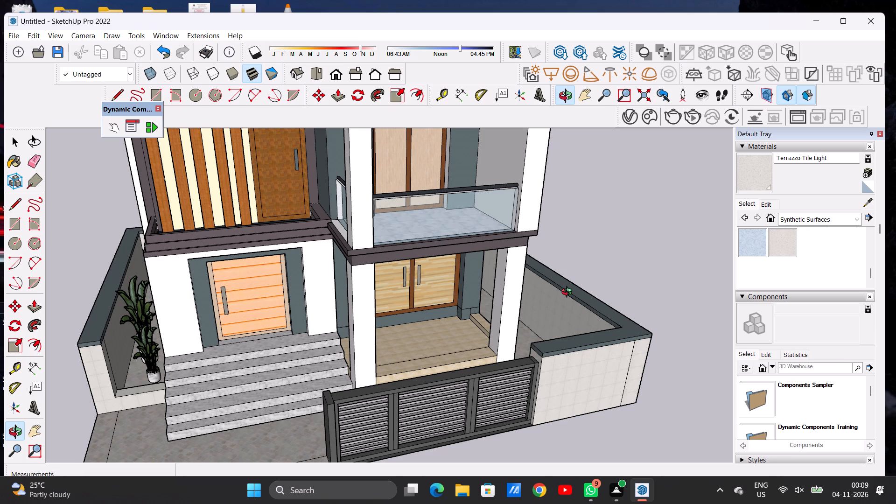
scroll(572, 300, "down", 2)
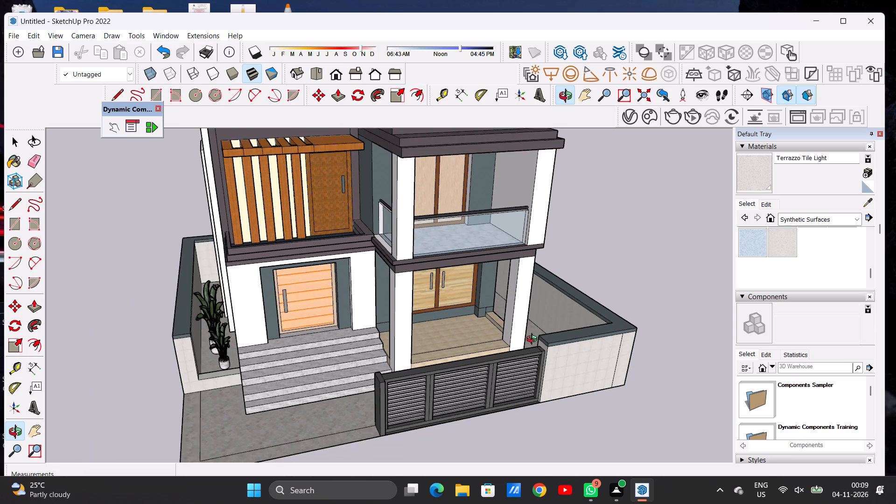
scroll(534, 340, "up", 1)
scroll(511, 337, "down", 4)
scroll(401, 343, "up", 1)
scroll(323, 340, "down", 6)
scroll(414, 336, "up", 6)
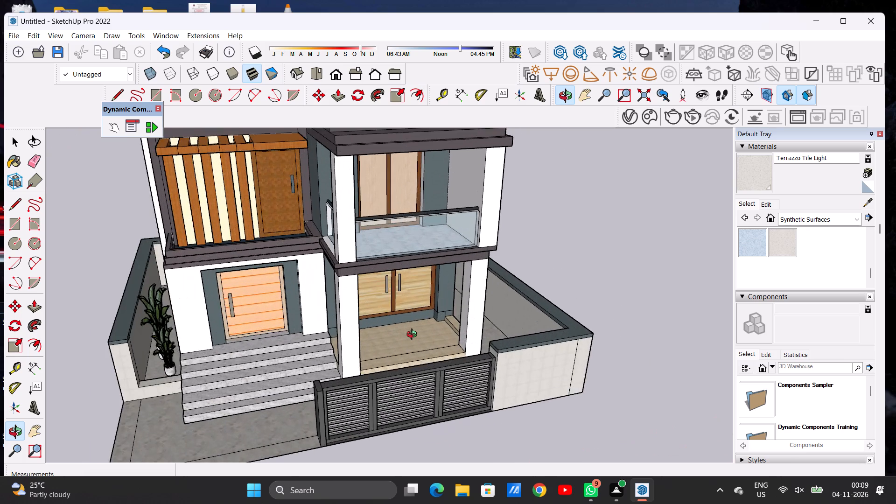
scroll(414, 336, "up", 3)
left_click_drag(416, 336, 428, 342)
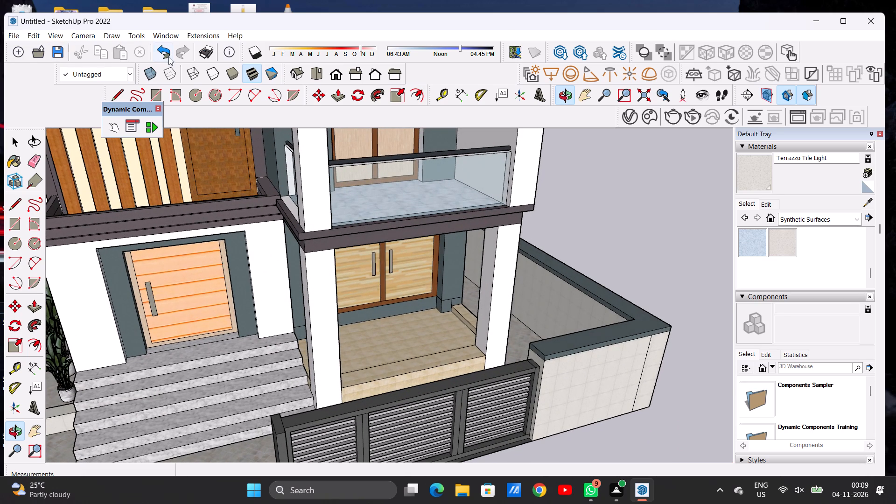
Import the chau+cay plant model from Downloads and place it on the porch floor before the double wooden doors.
left_click(16, 33)
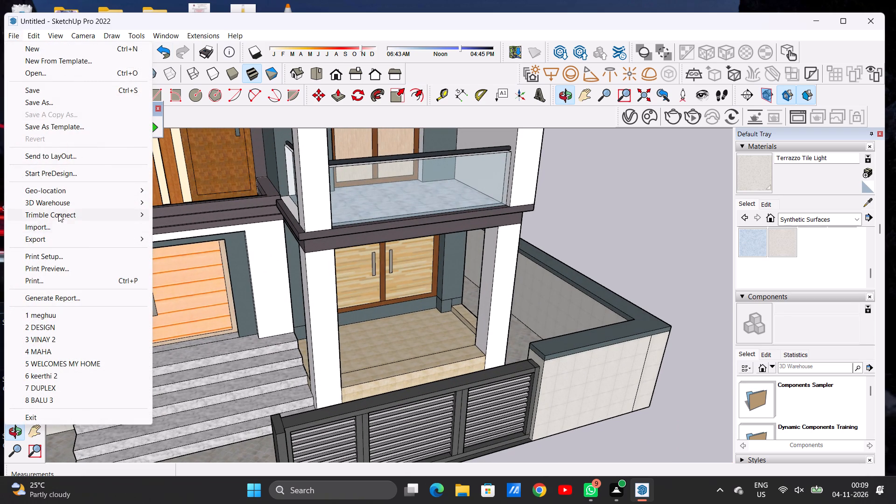
left_click(62, 223)
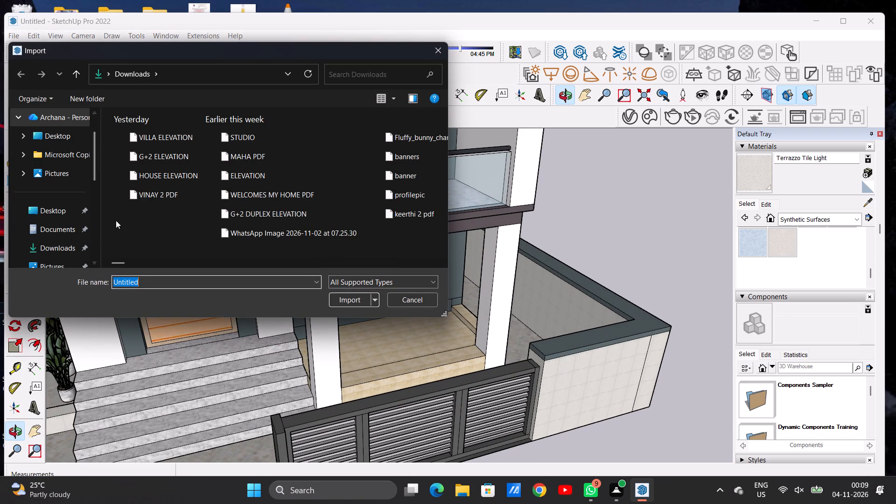
left_click(441, 262)
left_click(441, 262)
left_click(441, 262)
left_click(441, 262)
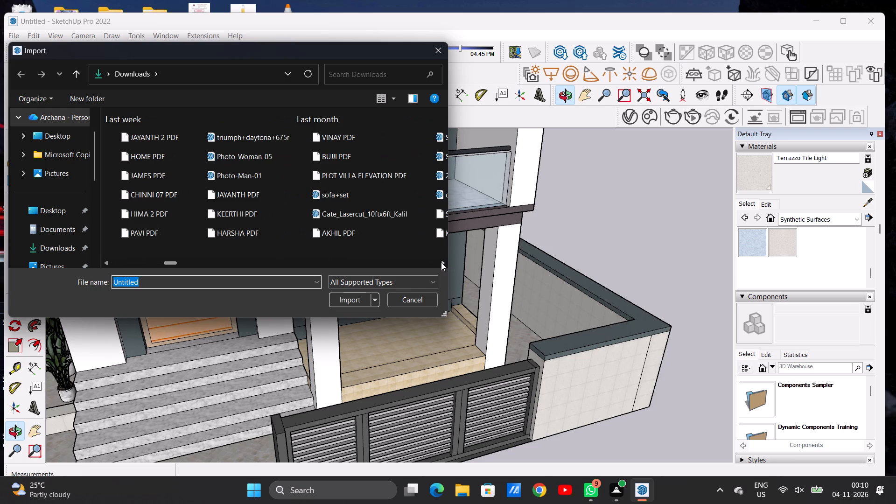
left_click(441, 262)
left_click(441, 262)
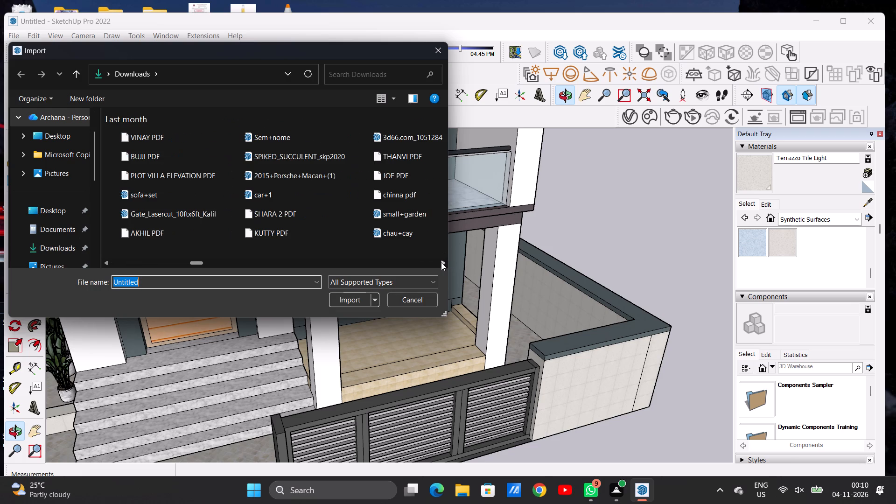
double_click(405, 238)
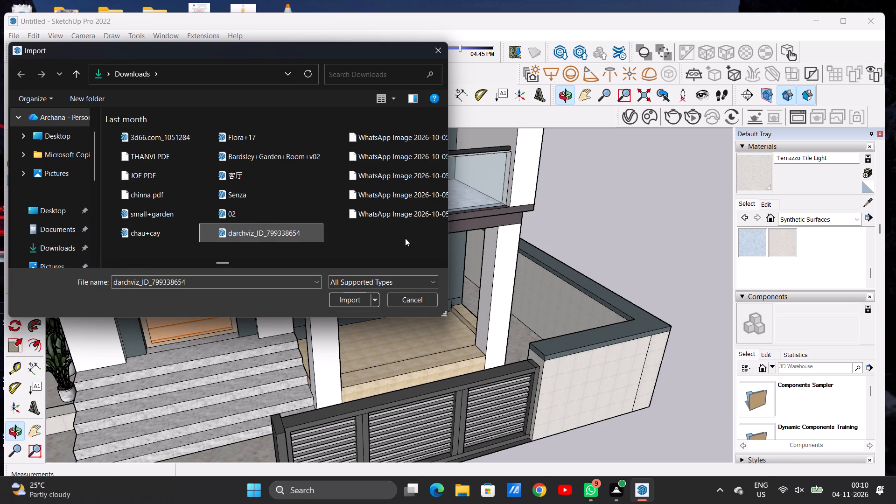
double_click(145, 234)
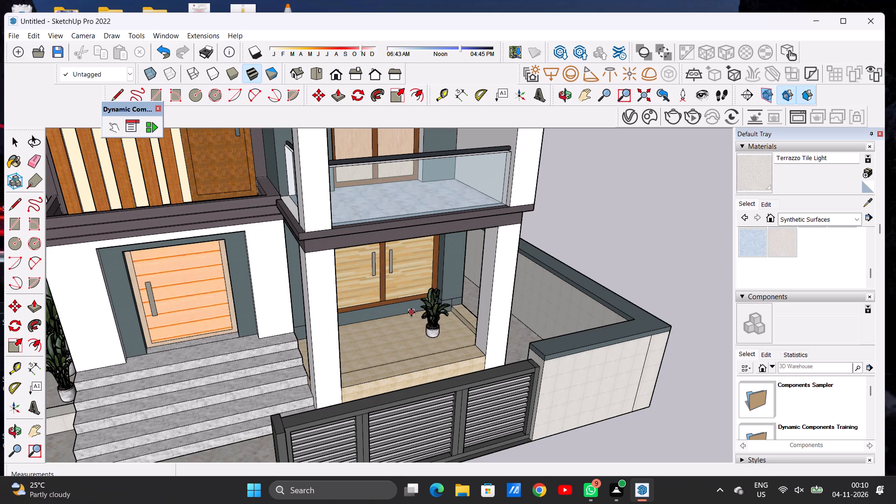
scroll(416, 313, "up", 7)
scroll(421, 328, "down", 1)
left_click(398, 299)
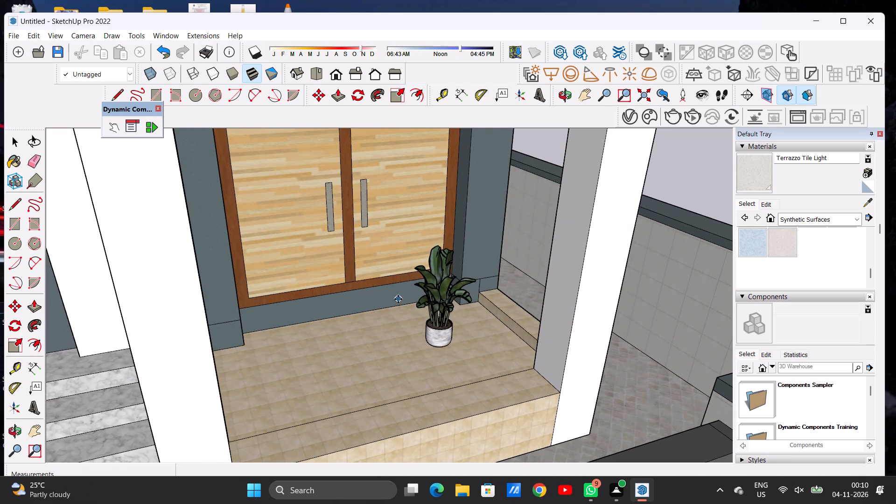
key("space")
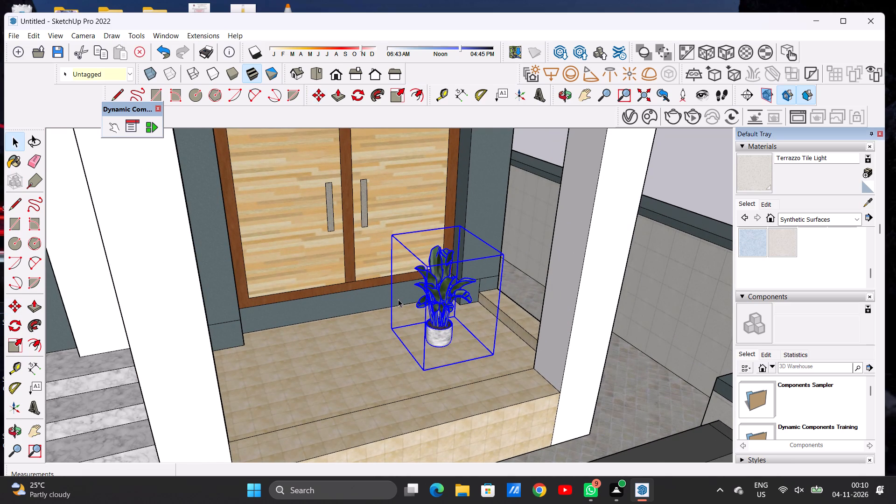
Move the porch plant about 3' 4 13/16" toward the porch's side step, beside the dark door wall.
scroll(345, 311, "down", 7)
scroll(413, 313, "up", 5)
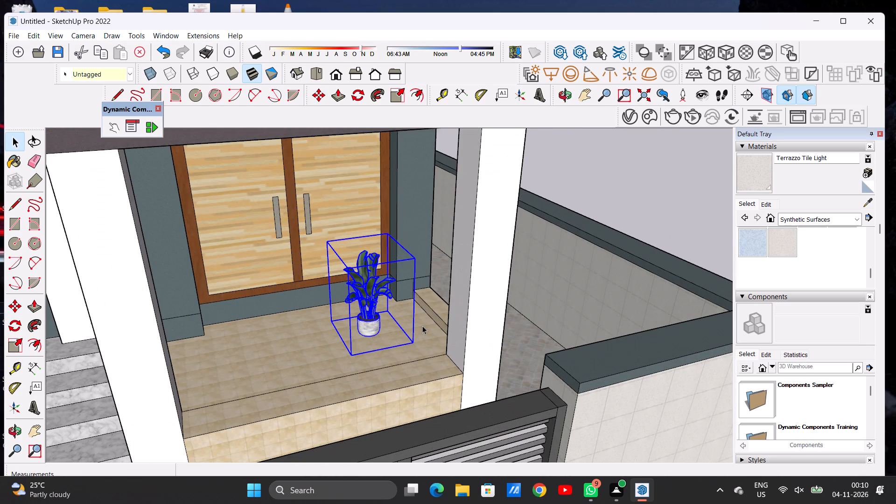
key("o")
scroll(391, 326, "down", 6)
left_click_drag(468, 323, 382, 320)
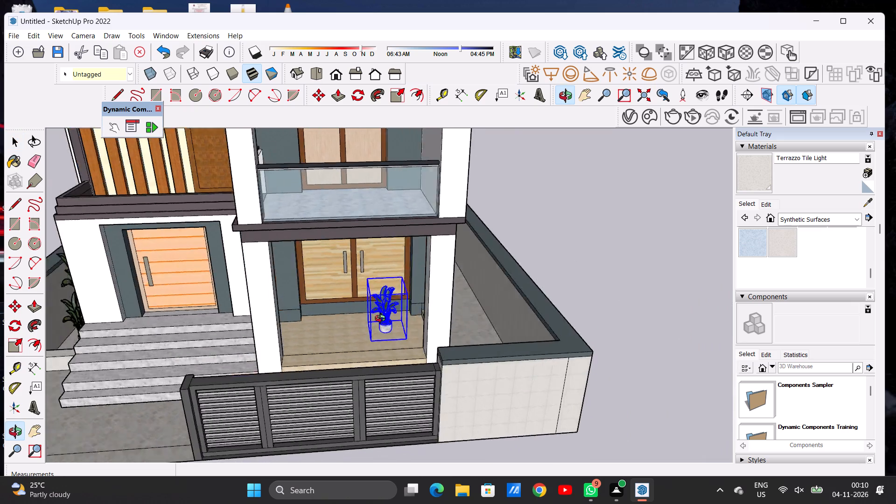
left_click_drag(382, 320, 231, 324)
left_click_drag(372, 343, 273, 376)
scroll(398, 367, "up", 5)
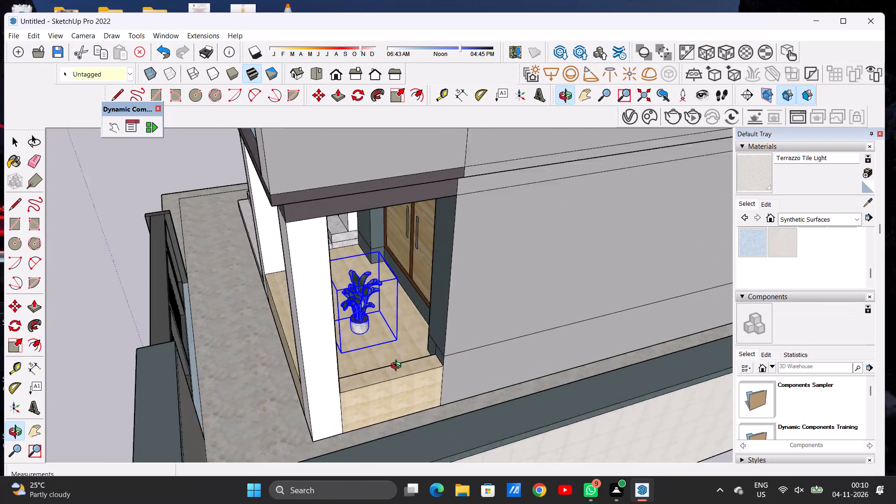
scroll(398, 367, "up", 3)
left_click_drag(399, 358, 353, 380)
scroll(367, 359, "up", 2)
scroll(367, 359, "down", 1)
scroll(367, 359, "up", 3)
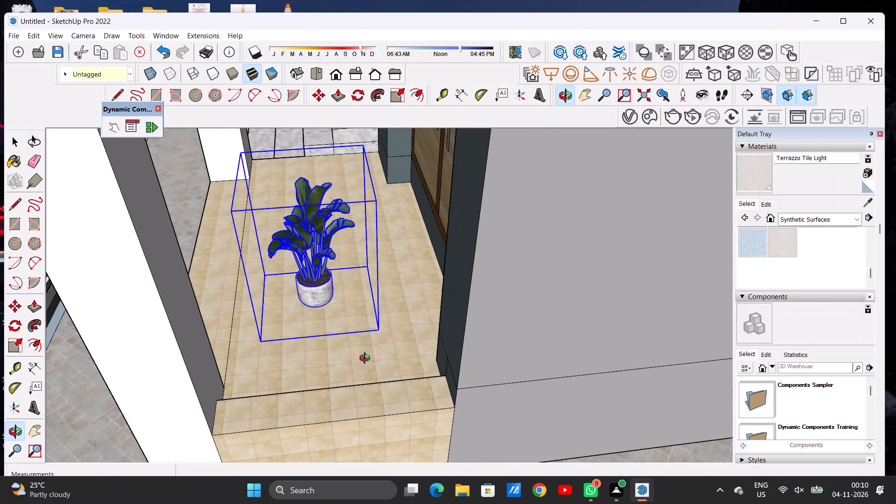
key("m")
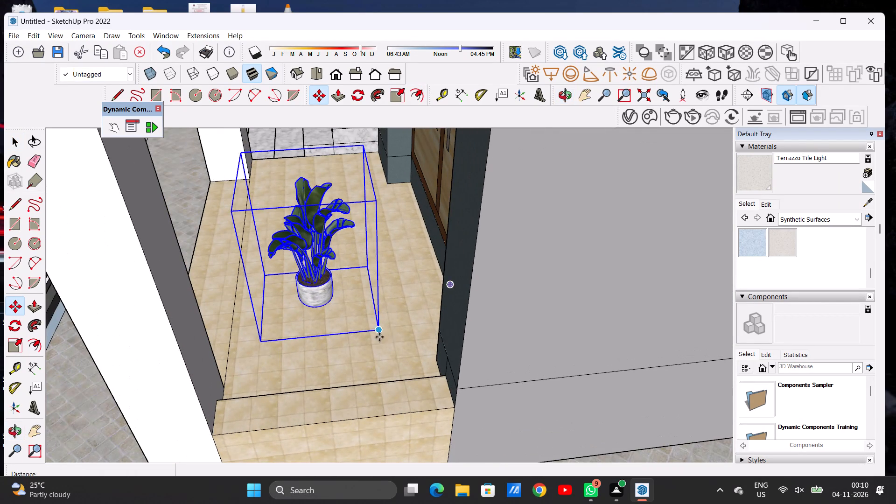
left_click(380, 331)
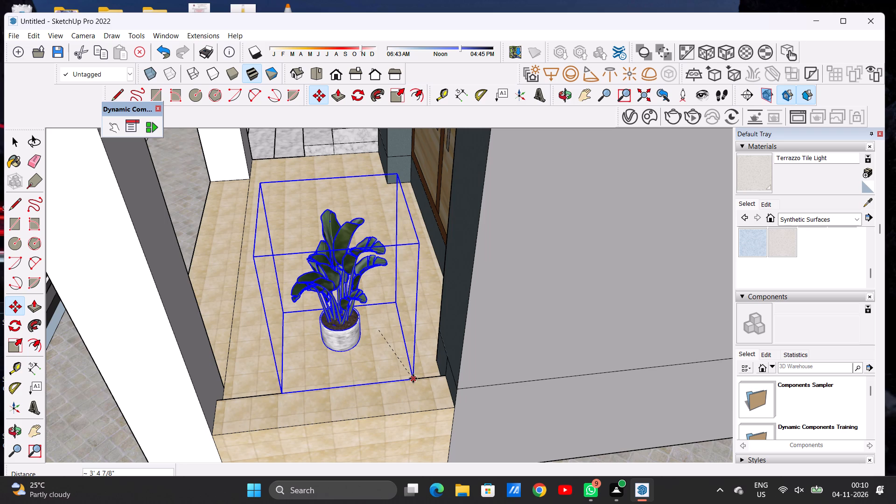
left_click(412, 376)
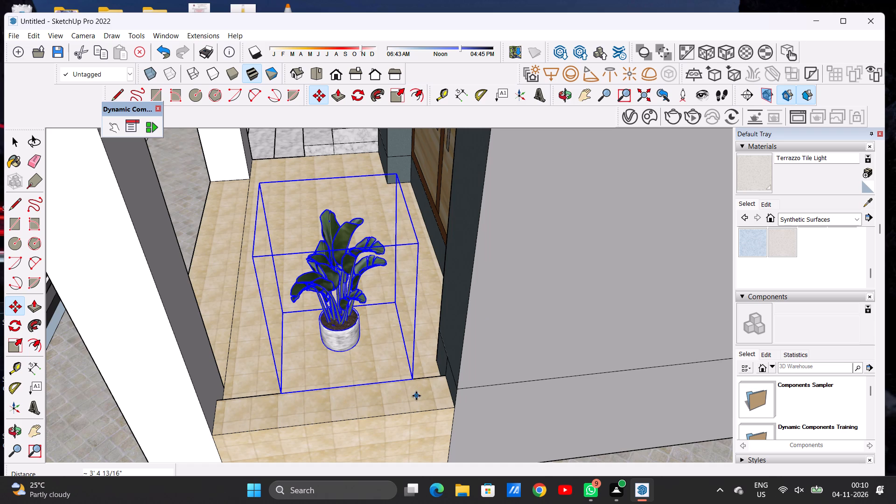
Shift the porch plant slightly farther, so its bounding corner extends over the side step near the step's outer edge.
scroll(416, 396, "up", 2)
scroll(416, 396, "down", 1)
scroll(416, 396, "up", 7)
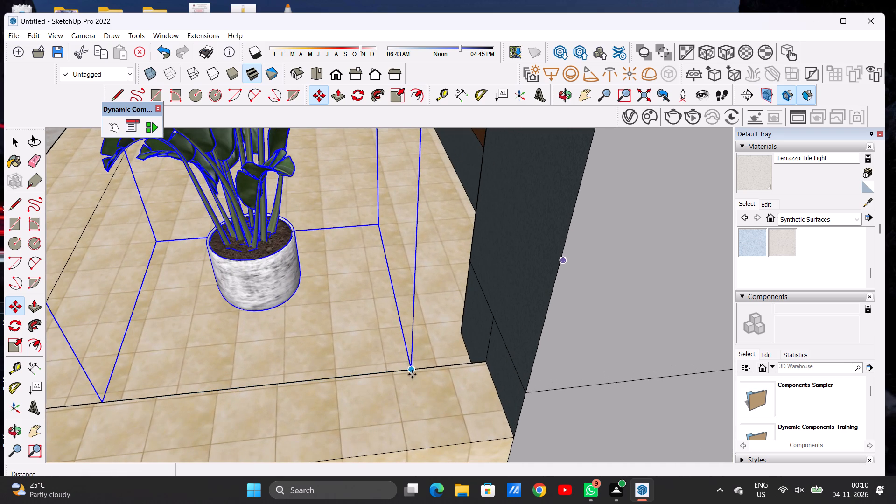
left_click(411, 371)
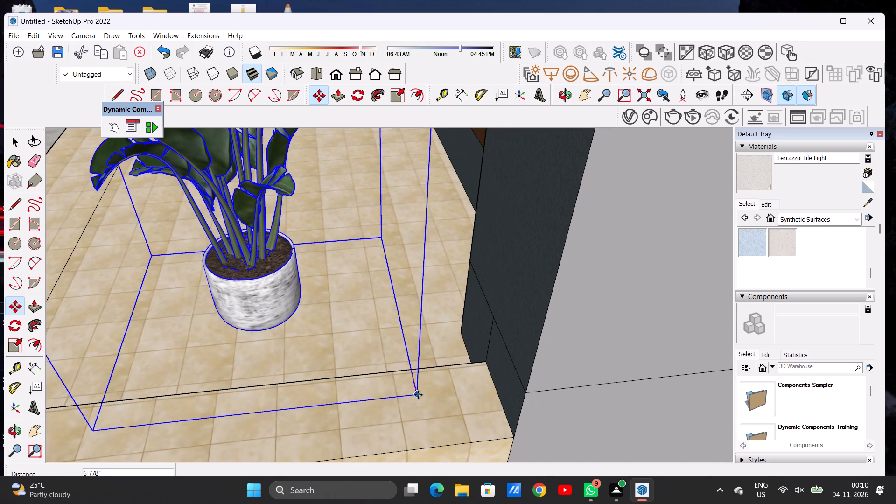
left_click_drag(423, 415, 425, 421)
left_click_drag(425, 421, 427, 434)
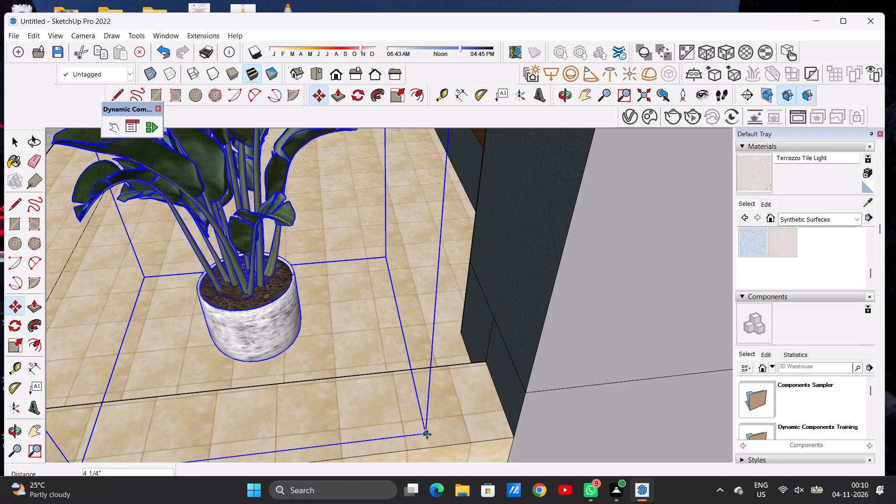
left_click_drag(427, 434, 430, 440)
left_click(430, 440)
key("space")
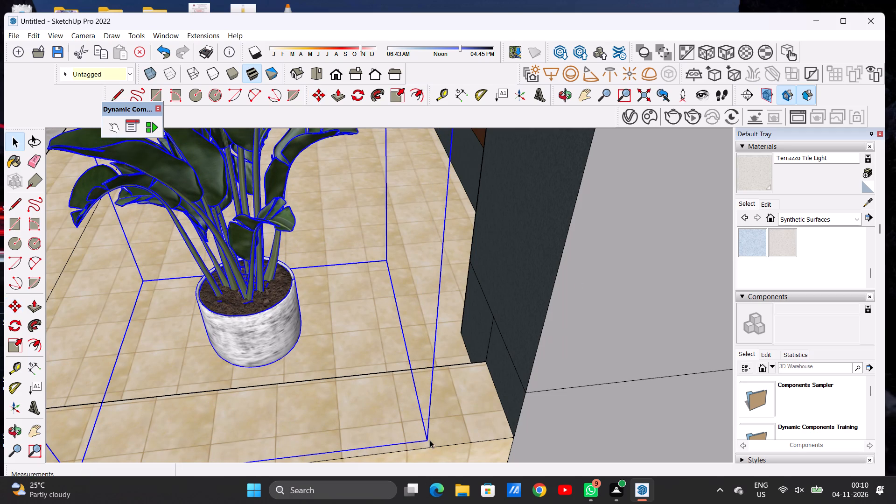
Move the porch plant about 2' 1/8" off the side step, so its bounding box rests on the porch floor.
scroll(321, 467, "down", 15)
scroll(382, 352, "up", 1)
scroll(382, 352, "down", 2)
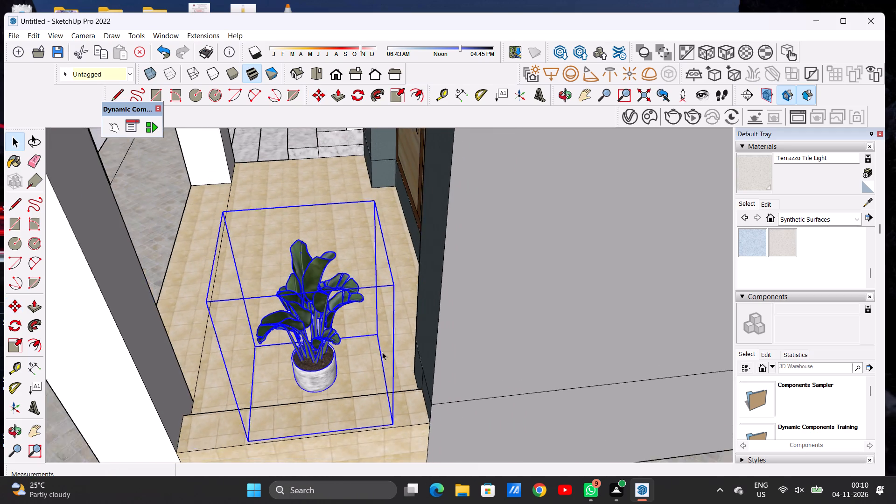
scroll(382, 352, "down", 1)
key("o")
scroll(381, 352, "down", 9)
left_click_drag(361, 381, 526, 328)
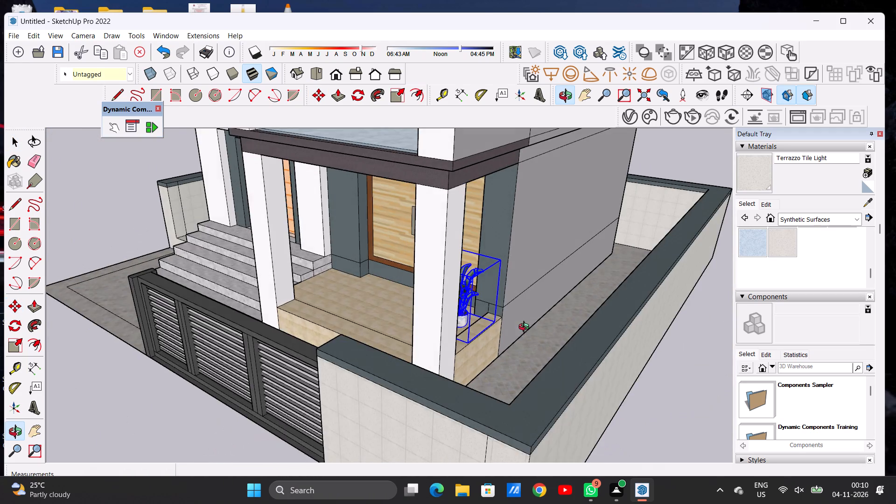
scroll(481, 313, "up", 6)
left_click_drag(424, 336, 602, 329)
scroll(491, 322, "up", 2)
scroll(490, 320, "down", 1)
scroll(490, 320, "up", 6)
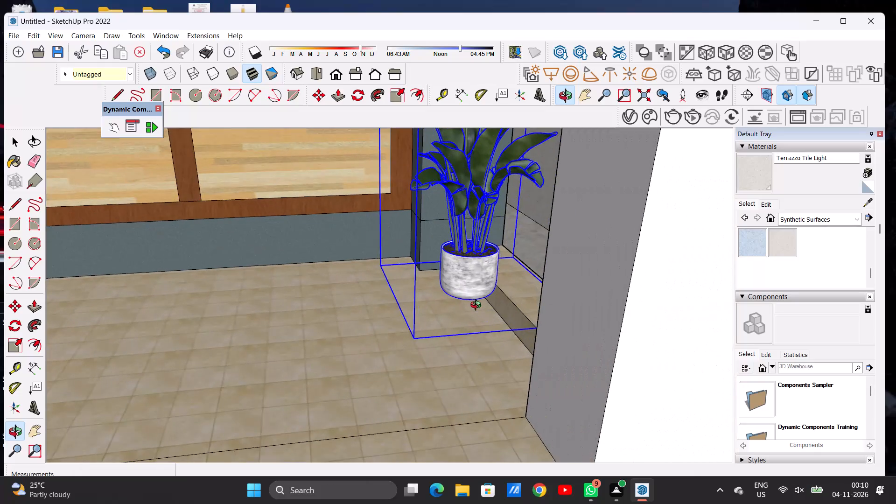
scroll(478, 306, "up", 4)
left_click_drag(464, 315, 450, 301)
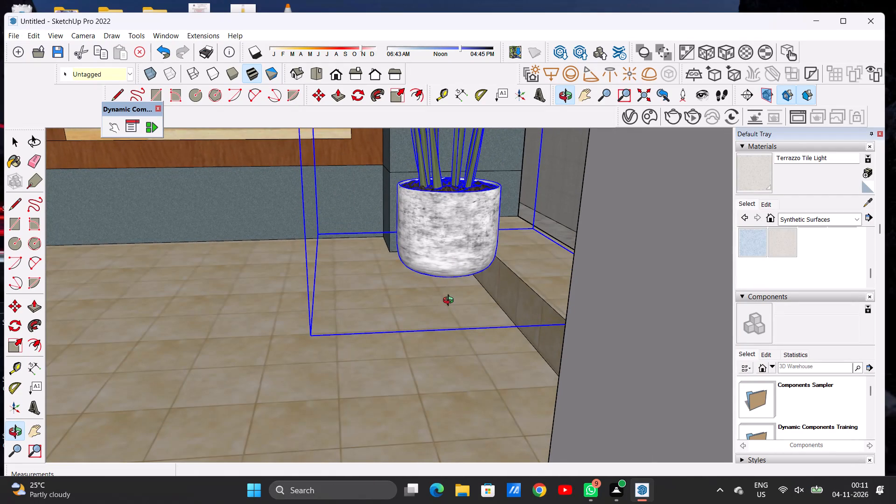
key("m")
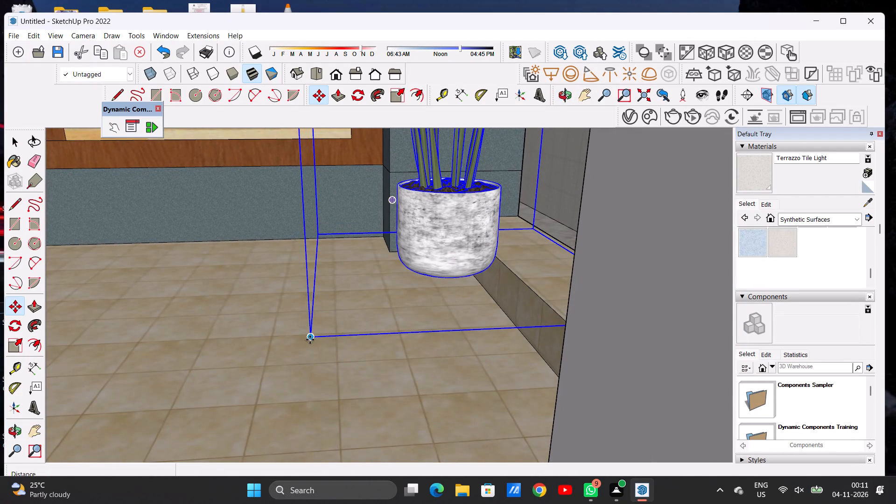
left_click(310, 340)
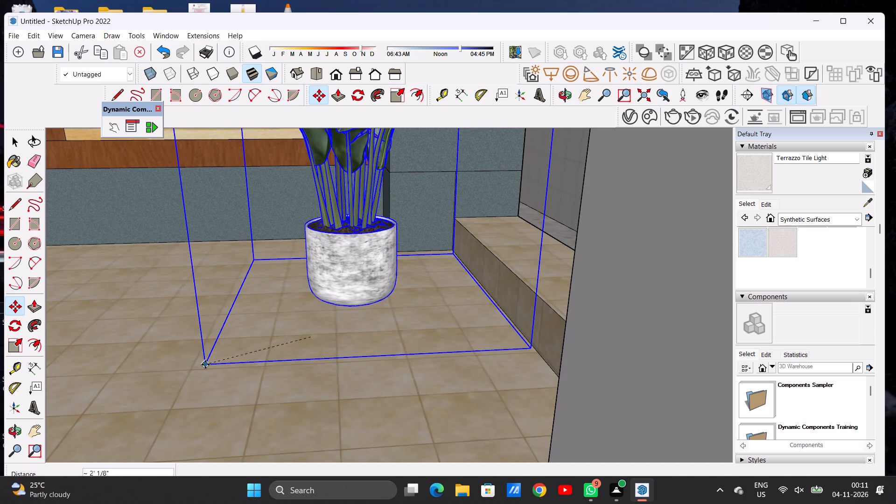
left_click(205, 364)
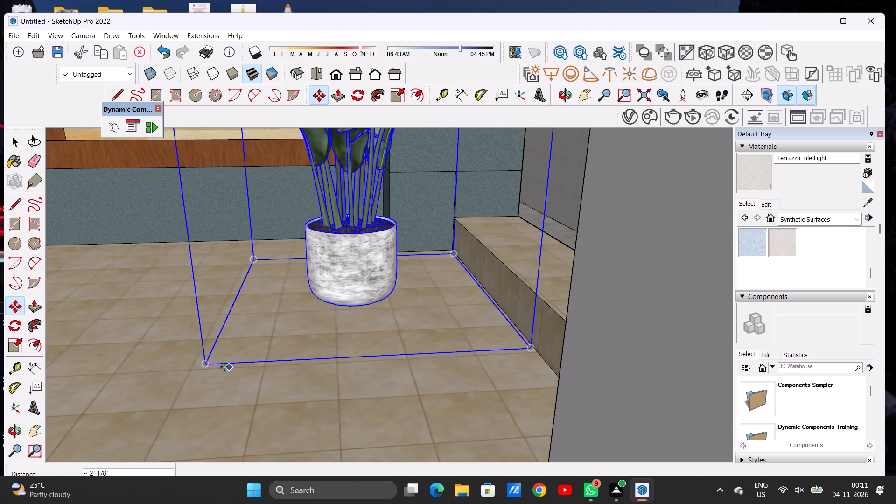
Shift the porch plant about 1' back toward the side step, so its pot stands against the step.
left_click(210, 364)
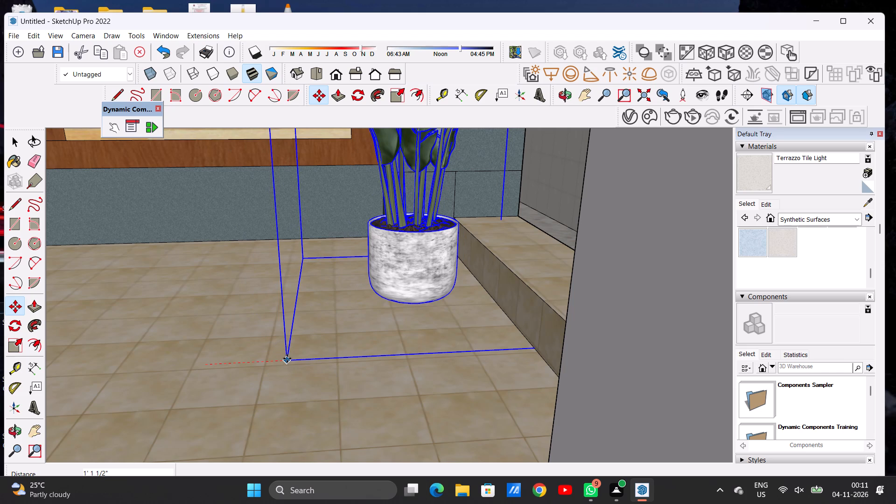
left_click(292, 353)
key("space")
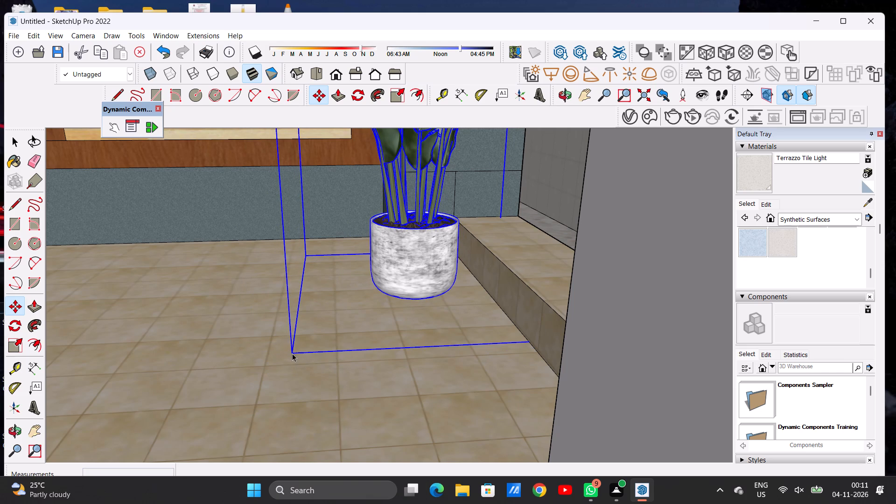
Deselect the porch plant and examine its placement from the front and side of the porch.
type("O")
scroll(292, 353, "down", 16)
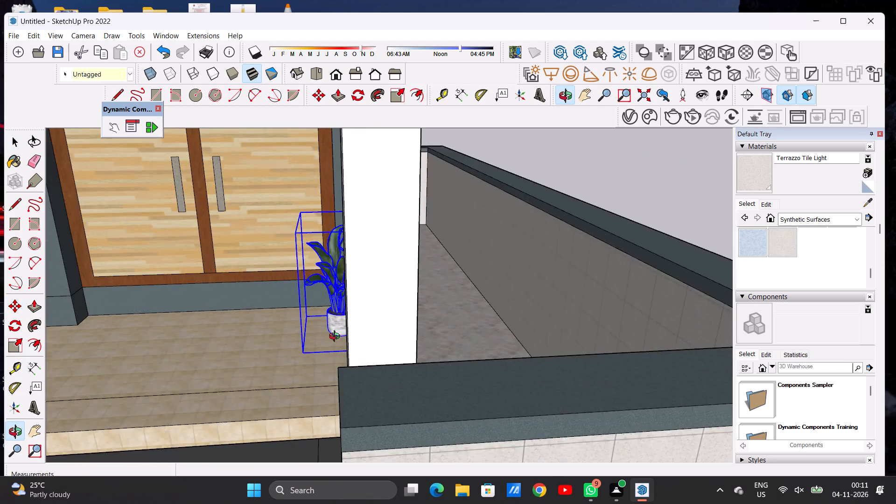
scroll(336, 337, "down", 5)
left_click_drag(307, 349, 367, 352)
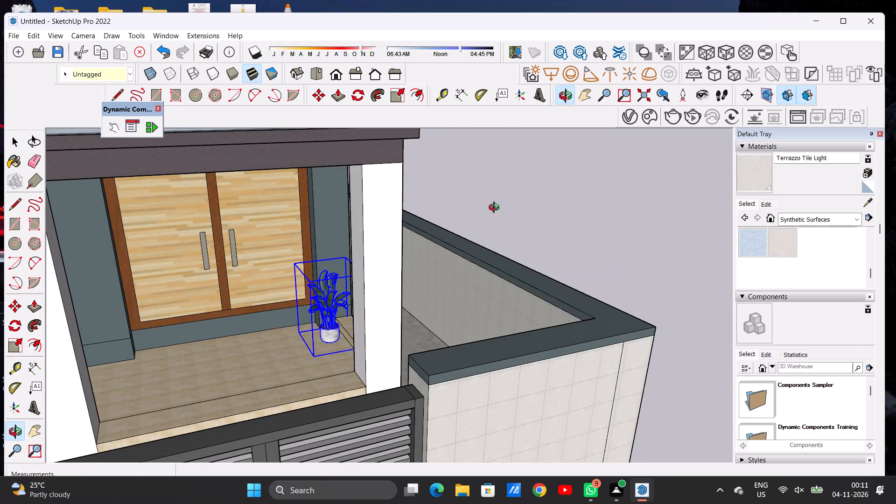
left_click(496, 209)
key("space")
left_click(496, 209)
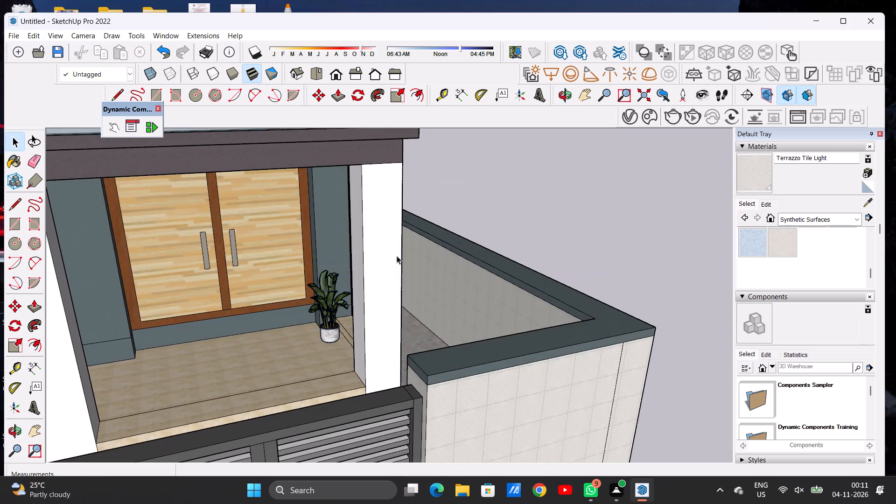
scroll(395, 256, "down", 8)
scroll(362, 298, "up", 4)
scroll(357, 301, "down", 1)
scroll(354, 301, "up", 9)
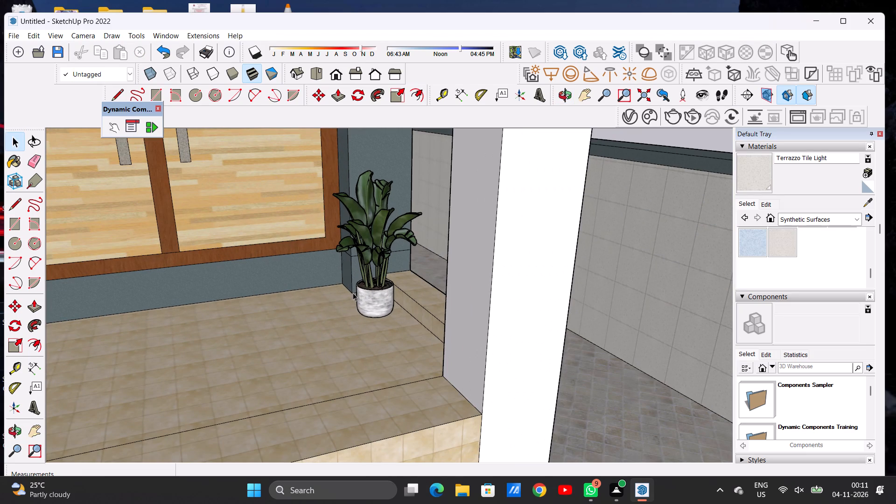
key("o")
scroll(373, 293, "down", 7)
left_click_drag(385, 324, 260, 296)
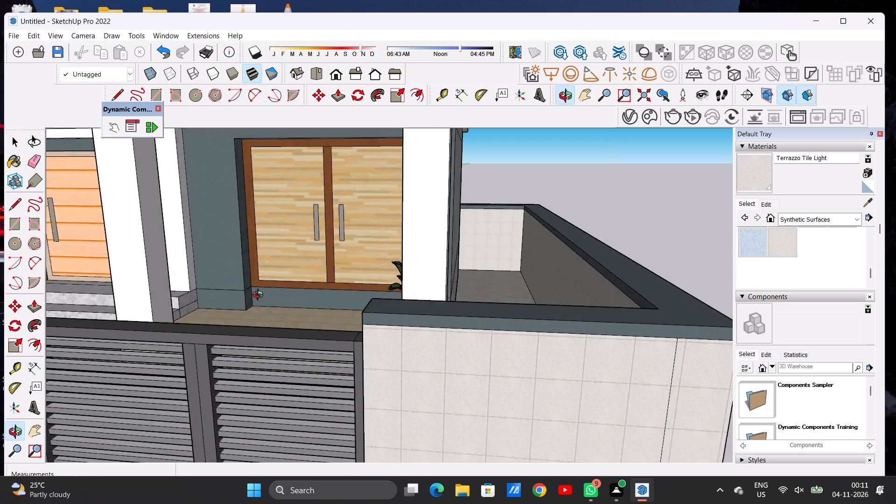
left_click_drag(260, 296, 457, 271)
left_click_drag(260, 312, 468, 355)
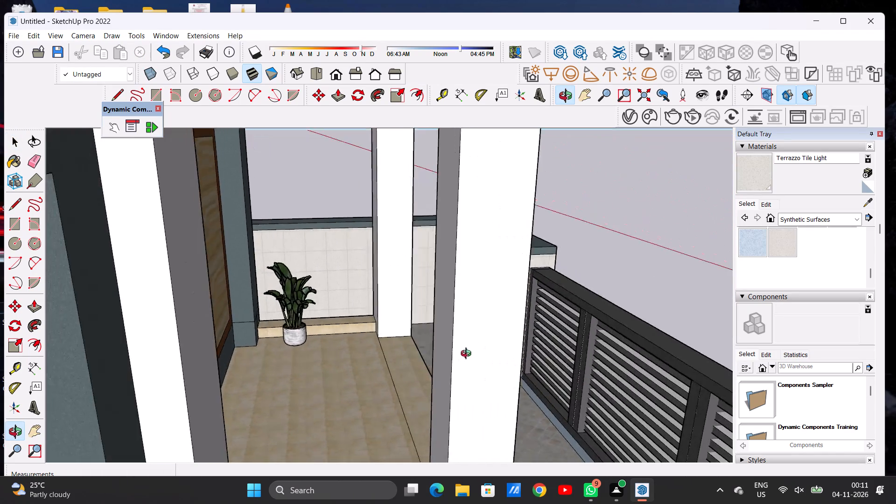
left_click_drag(468, 355, 539, 374)
left_click_drag(443, 378, 273, 361)
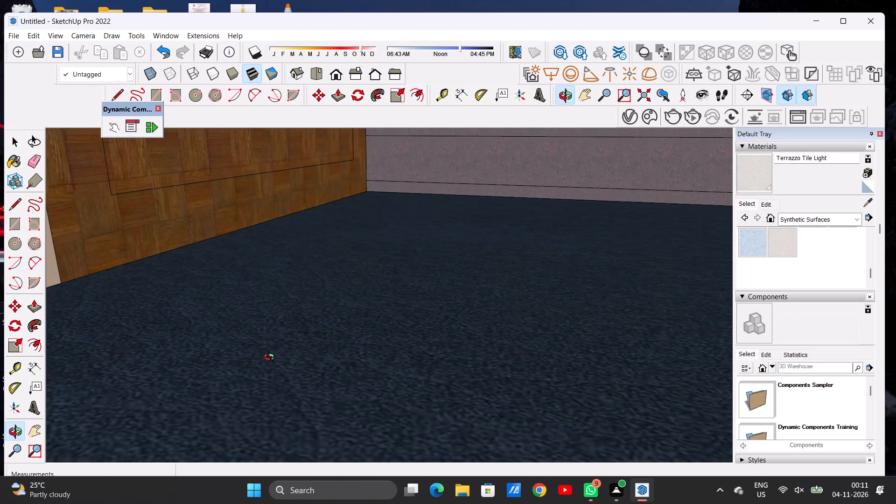
scroll(269, 355, "down", 20)
scroll(269, 355, "down", 15)
scroll(334, 347, "up", 3)
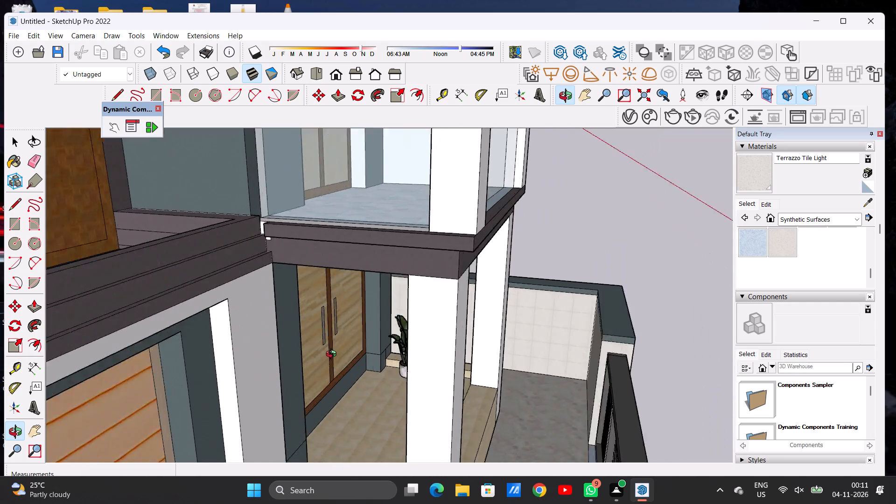
Move the porch plant 1' 6 7/8" toward the doors, tucking its pot into the corner by the dark wall pier.
scroll(333, 355, "up", 6)
scroll(340, 392, "down", 1)
scroll(342, 393, "up", 1)
scroll(343, 394, "down", 2)
scroll(344, 394, "up", 7)
left_click_drag(387, 402, 416, 413)
scroll(498, 356, "up", 3)
scroll(498, 356, "down", 1)
scroll(498, 356, "up", 7)
left_click(483, 367)
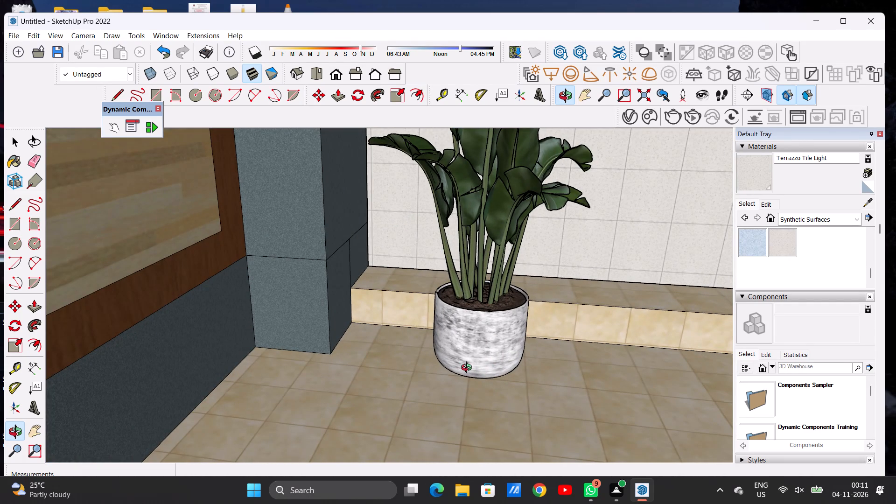
key("space")
type("O")
type("NN")
key("space")
left_click(476, 254)
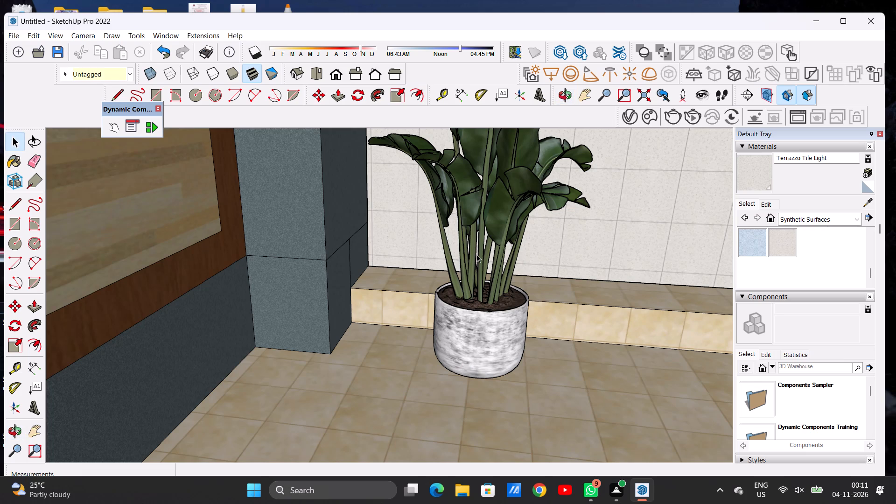
key("m")
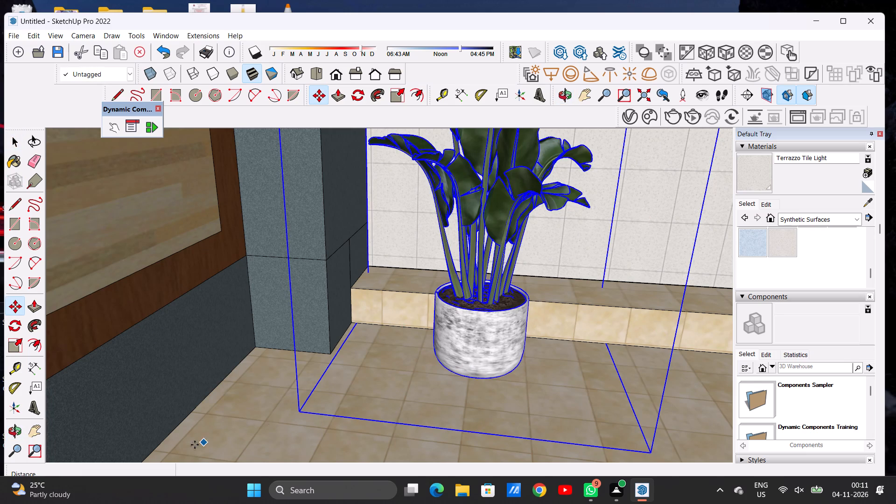
left_click(298, 419)
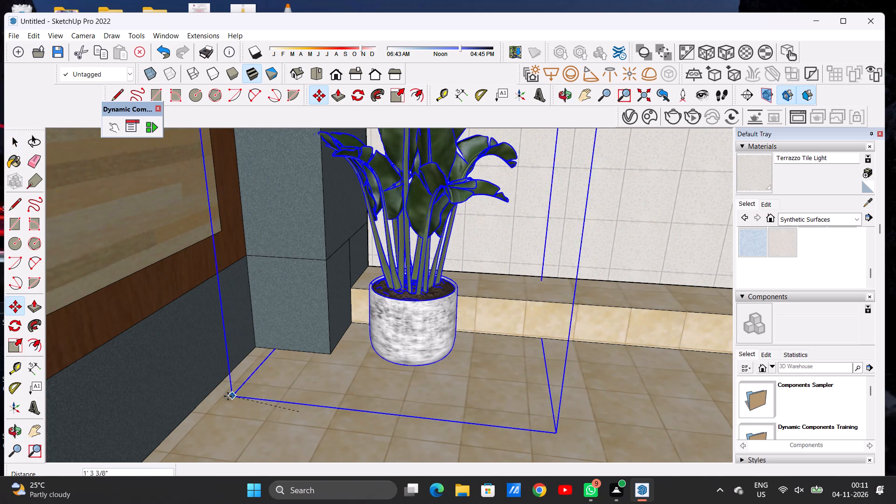
left_click(217, 394)
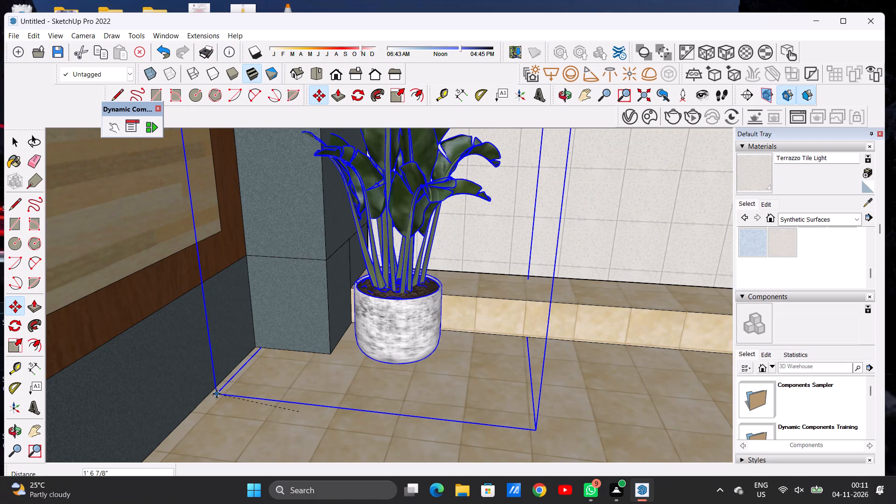
key("space")
Examine the house front and the porch plant's placement in the front view and from several angles.
scroll(217, 394, "down", 6)
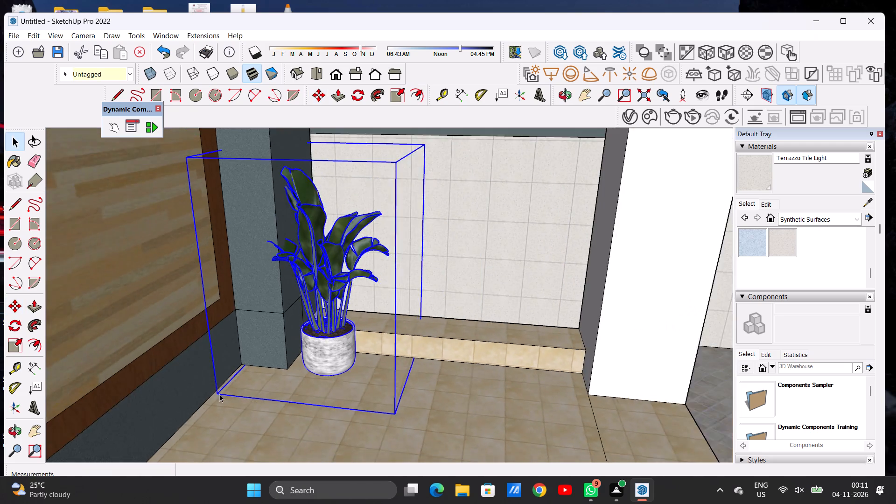
scroll(219, 394, "down", 6)
scroll(260, 385, "down", 9)
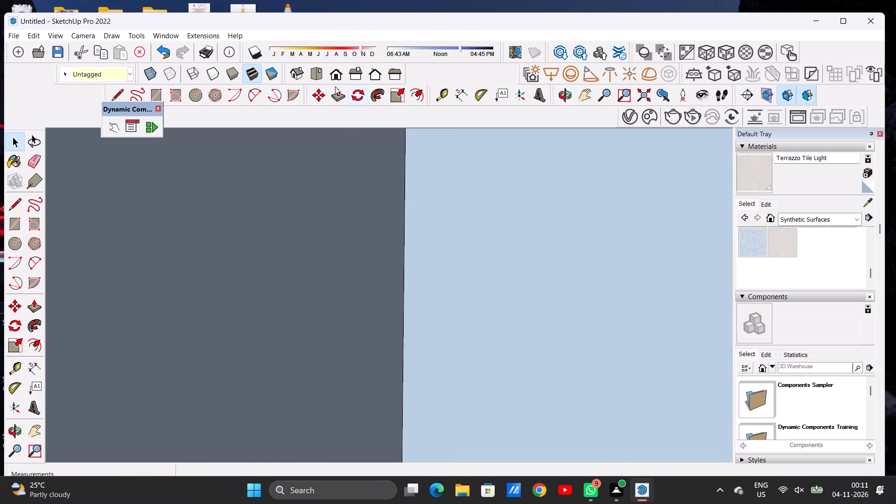
left_click(334, 70)
scroll(364, 233, "down", 9)
scroll(347, 298, "up", 2)
scroll(346, 301, "down", 4)
scroll(346, 302, "up", 1)
scroll(346, 303, "down", 3)
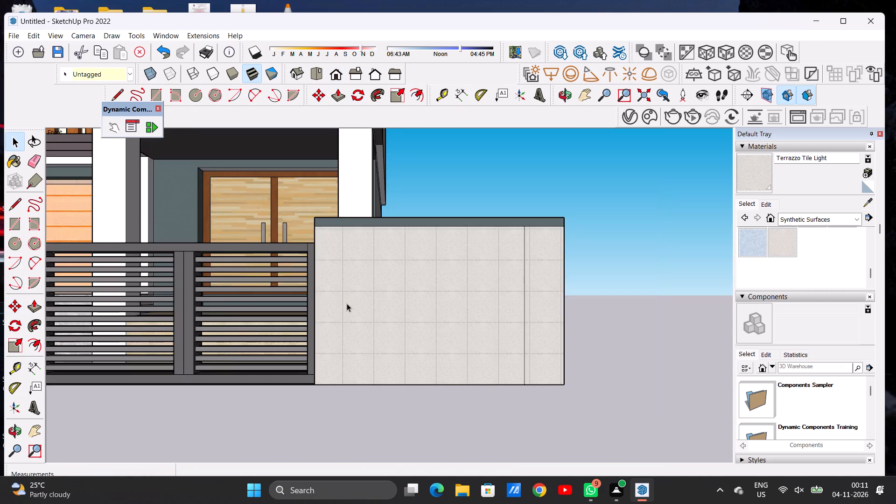
scroll(347, 303, "down", 4)
left_click(539, 270)
key("space")
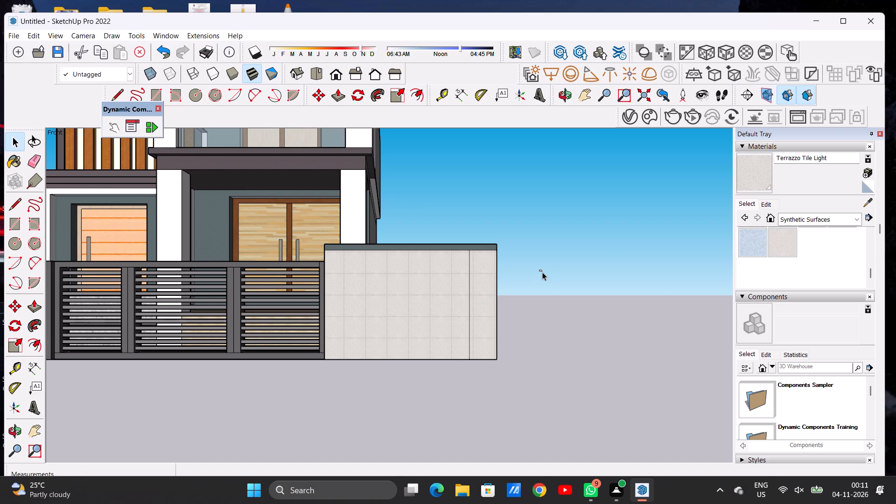
key("o")
left_click_drag(308, 274, 502, 394)
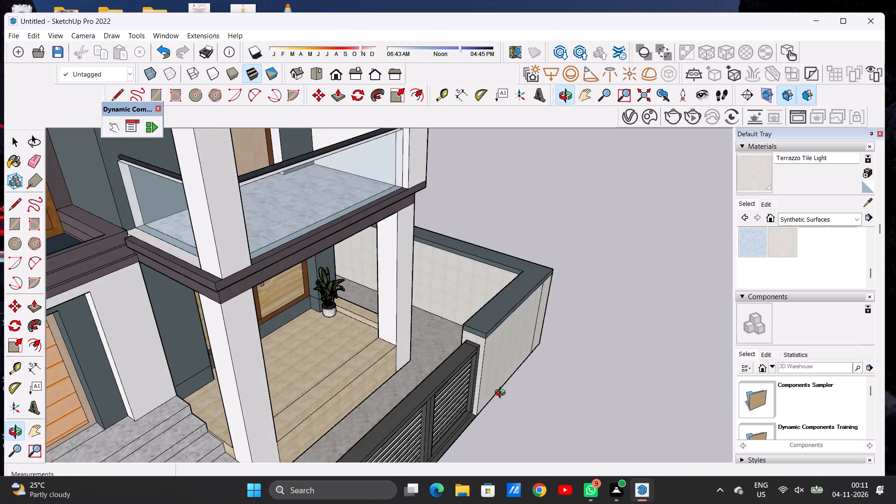
left_click_drag(502, 394, 282, 357)
scroll(552, 357, "down", 7)
left_click_drag(394, 350, 403, 350)
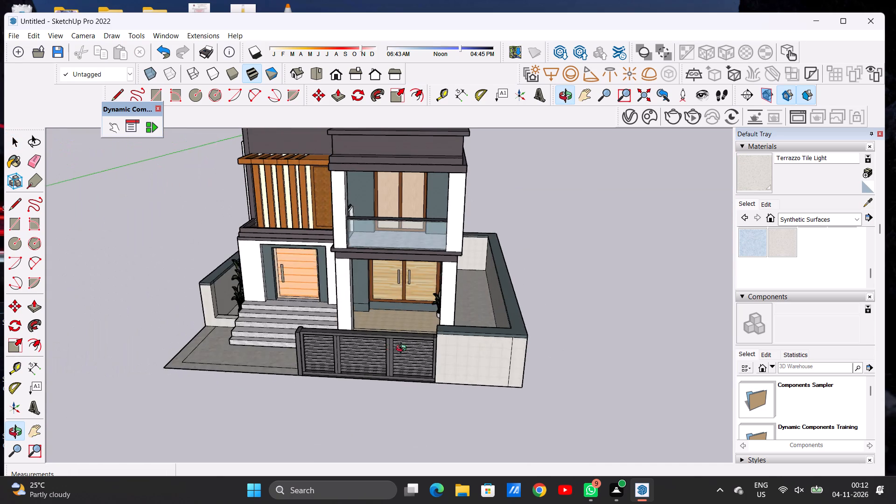
Scale the porch plant vertically by a factor of 1.41 to make it taller.
left_click_drag(403, 350, 518, 347)
scroll(432, 306, "up", 17)
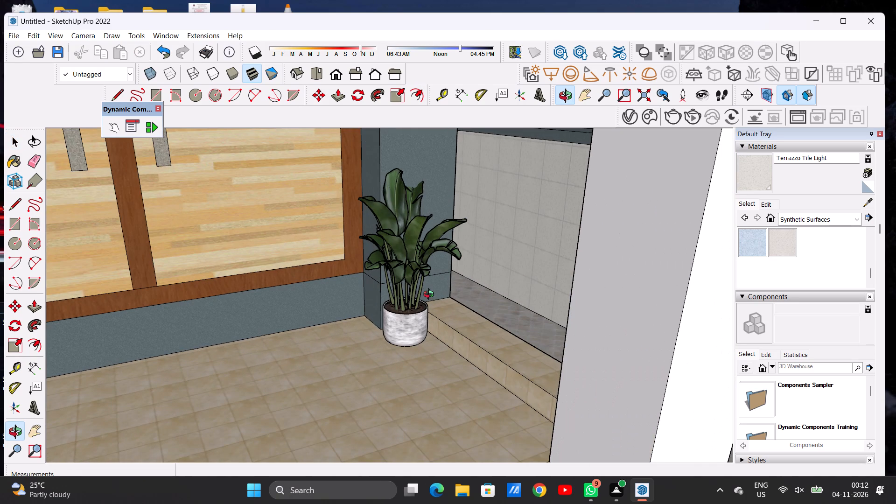
key("space")
left_click(392, 267)
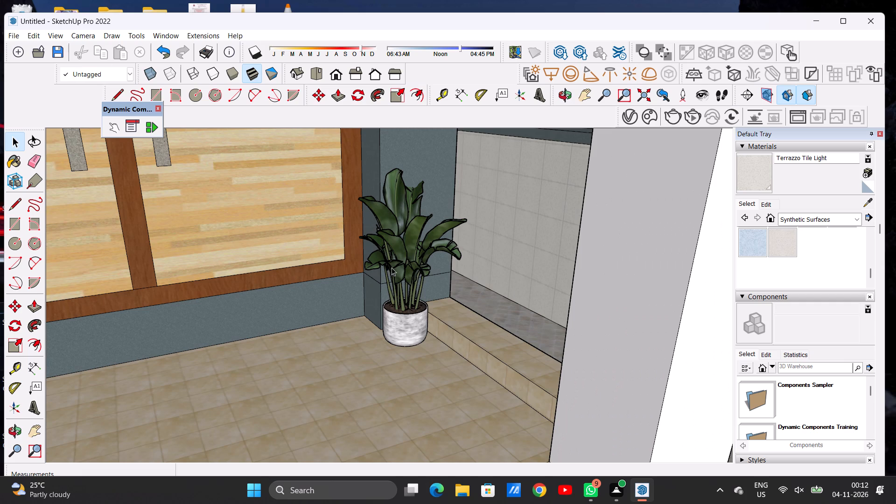
scroll(392, 299, "down", 9)
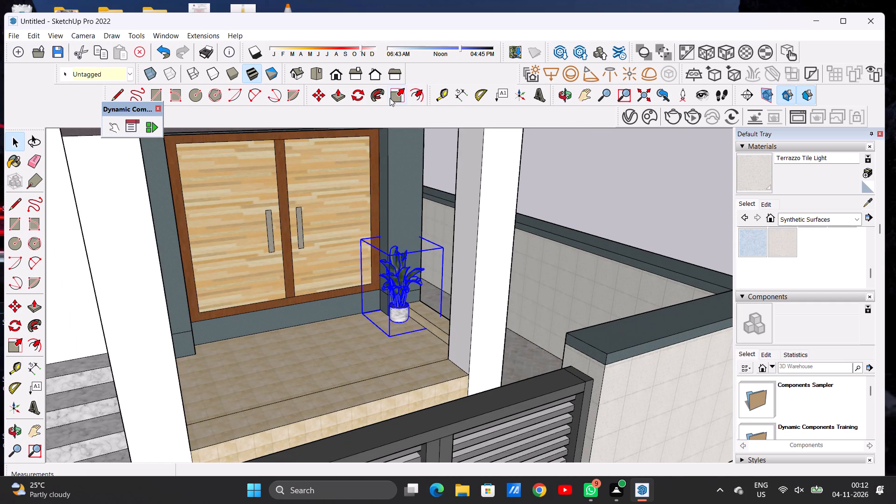
left_click(391, 97)
scroll(399, 210, "up", 4)
scroll(399, 211, "down", 1)
scroll(399, 211, "up", 1)
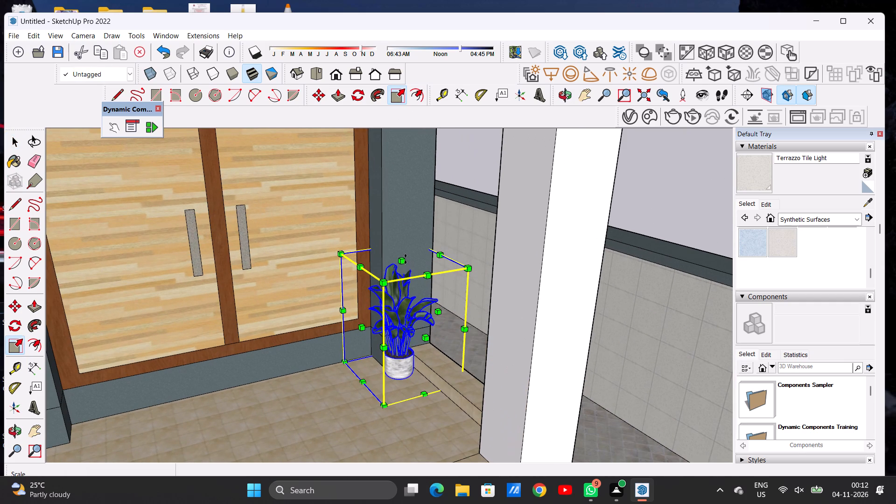
left_click(403, 259)
left_click(399, 209)
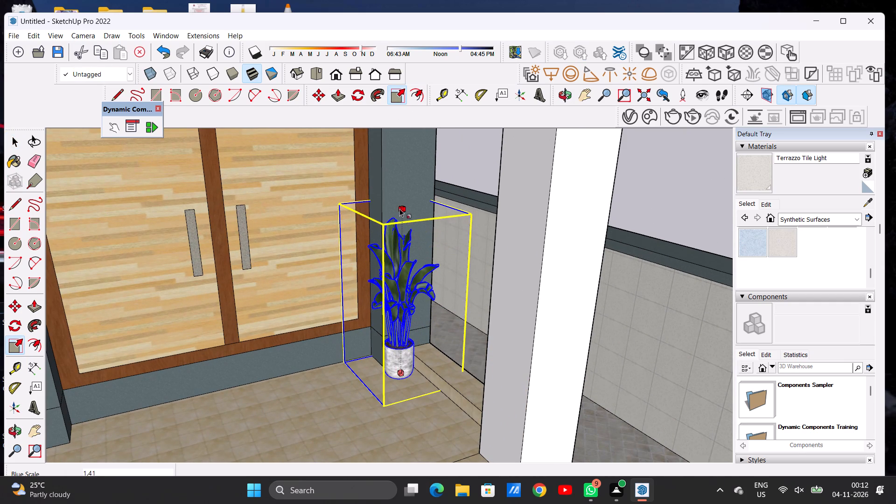
Scale the porch plant along the green axis to widen its foliage and pot, away from the double doors.
left_click(364, 308)
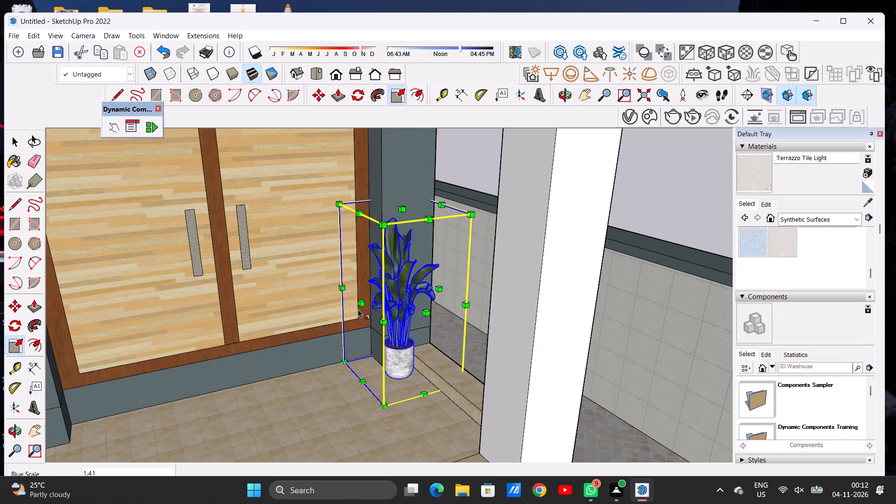
left_click(428, 312)
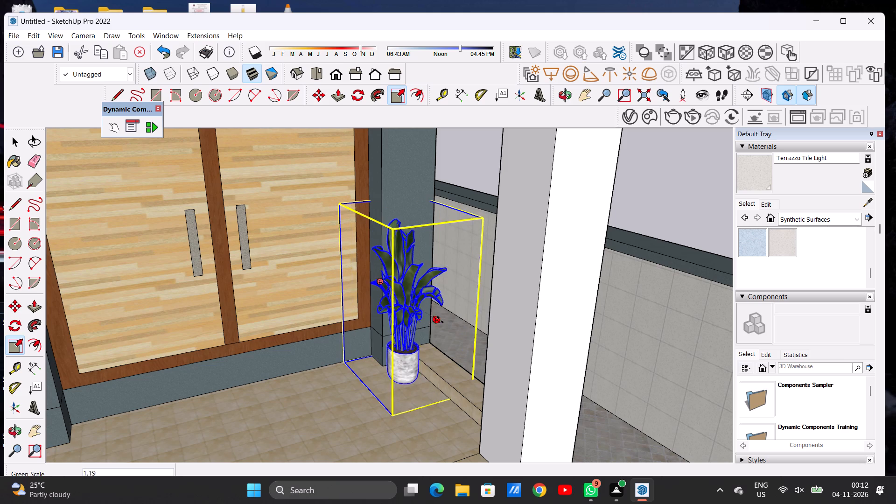
left_click(445, 323)
key("space")
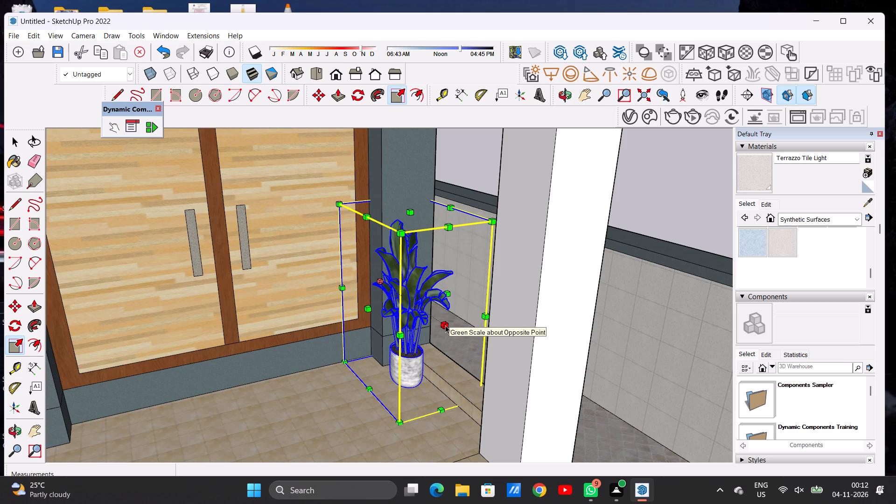
Deselect the porch plant and examine its new size and position from the front, the side and close up.
type("O")
scroll(440, 322, "down", 6)
left_click_drag(415, 333, 203, 309)
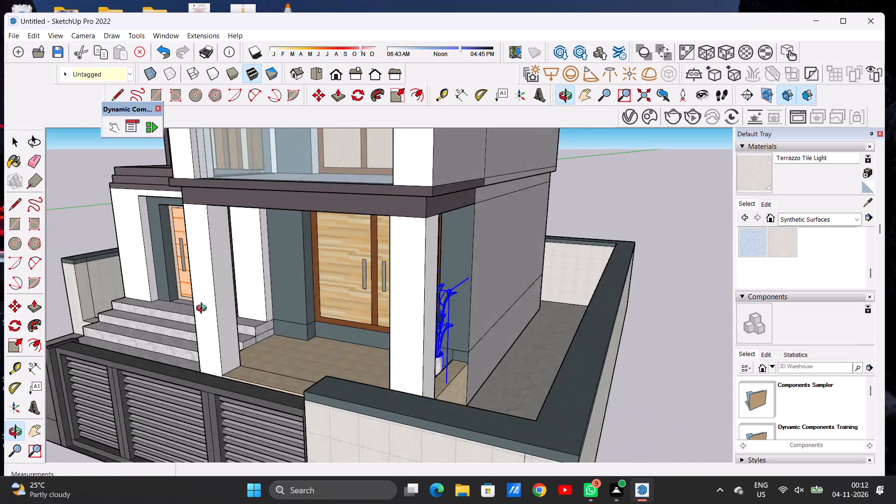
left_click_drag(203, 309, 268, 317)
key("space")
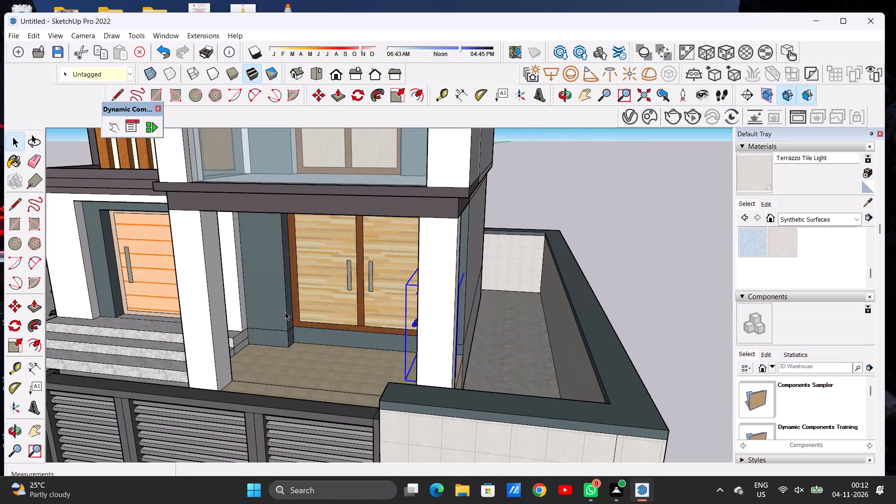
left_click(621, 211)
key("space")
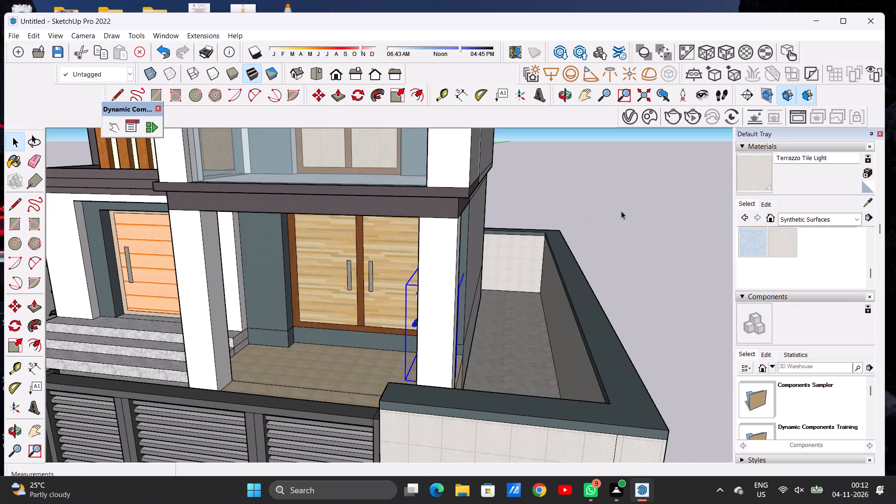
key("o")
scroll(414, 310, "down", 5)
left_click_drag(336, 331, 473, 325)
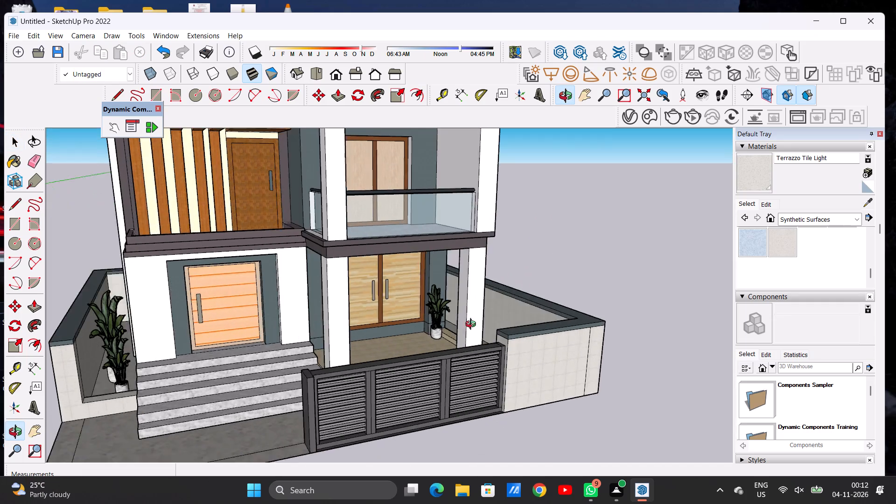
left_click_drag(473, 325, 467, 341)
scroll(437, 336, "up", 13)
scroll(441, 322, "down", 1)
scroll(441, 322, "up", 3)
left_click_drag(447, 285, 372, 290)
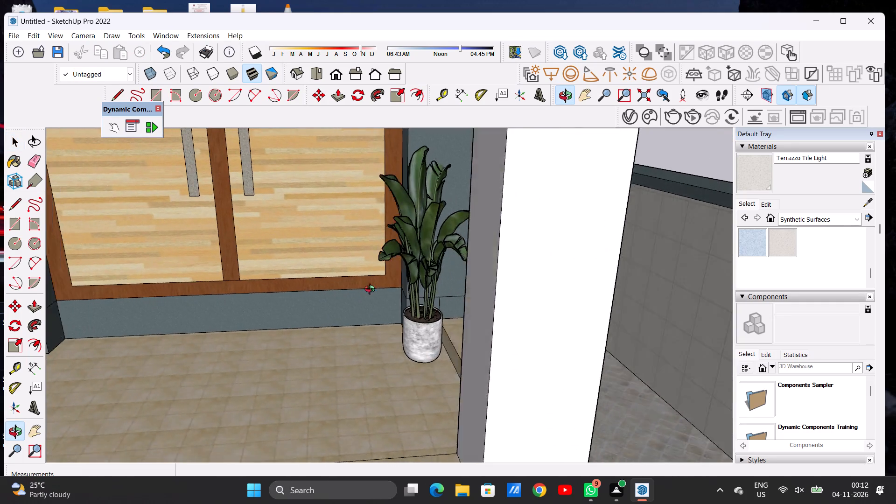
left_click_drag(372, 290, 107, 273)
left_click_drag(107, 273, 422, 273)
scroll(415, 279, "down", 2)
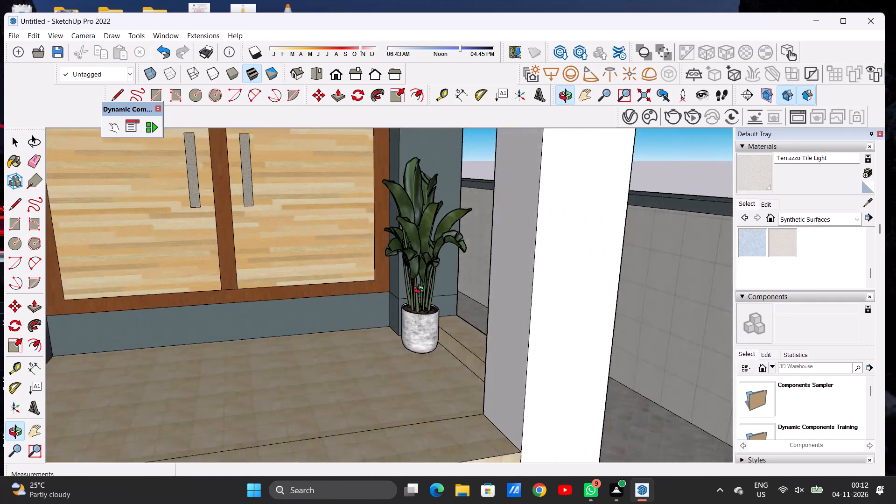
scroll(421, 291, "down", 14)
scroll(422, 309, "up", 1)
scroll(422, 309, "down", 3)
Examine the whole house from the front, from above and along the side boundary wall.
left_click_drag(397, 314, 377, 326)
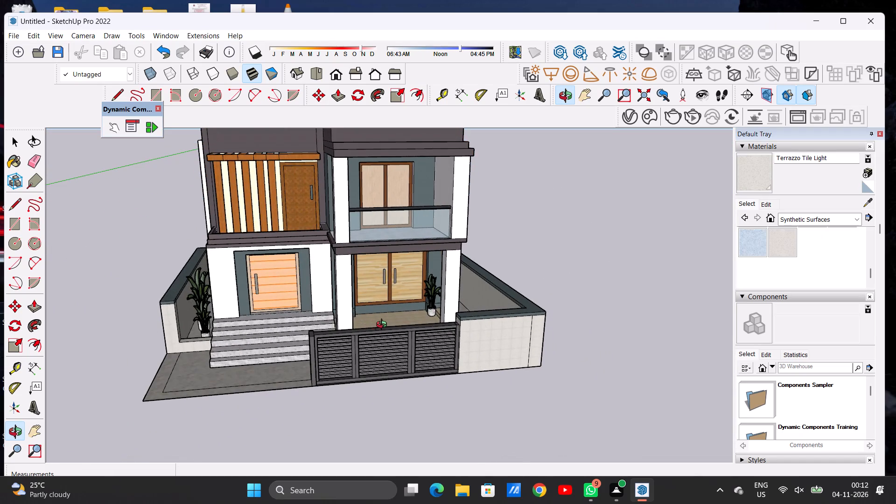
scroll(449, 315, "down", 6)
scroll(258, 344, "up", 3)
scroll(258, 344, "down", 1)
scroll(258, 344, "up", 1)
scroll(368, 327, "down", 2)
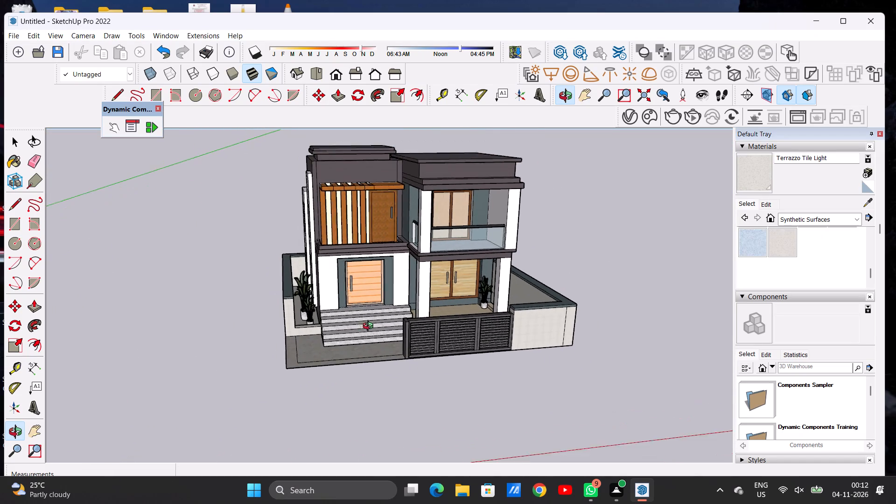
scroll(370, 327, "down", 3)
left_click_drag(294, 340, 400, 343)
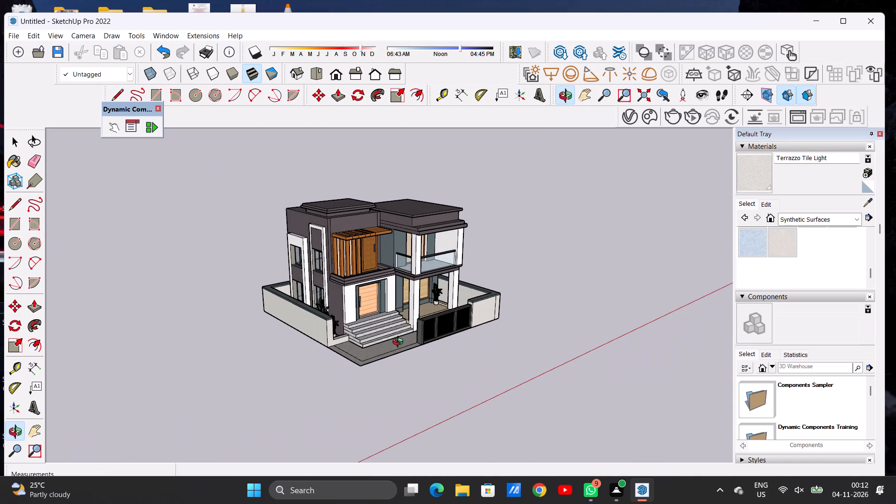
scroll(371, 317, "down", 8)
left_click_drag(341, 336, 273, 360)
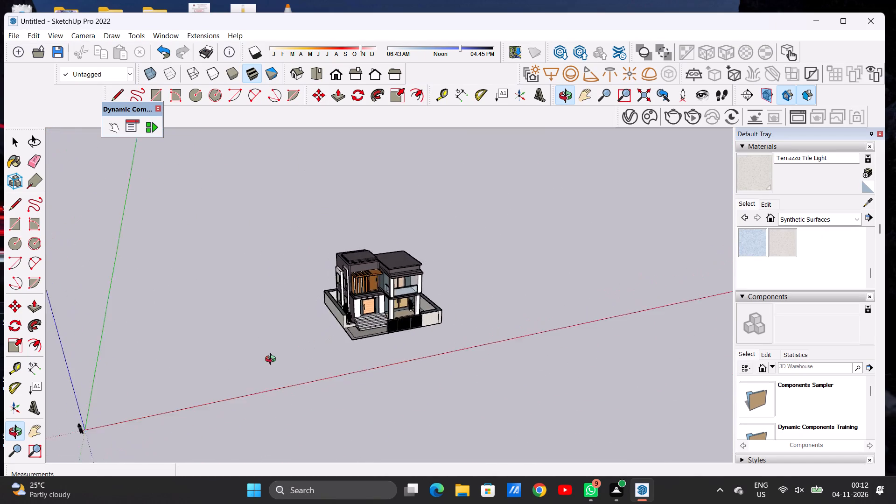
left_click_drag(273, 360, 290, 428)
scroll(311, 333, "up", 8)
scroll(345, 329, "down", 1)
scroll(345, 329, "up", 4)
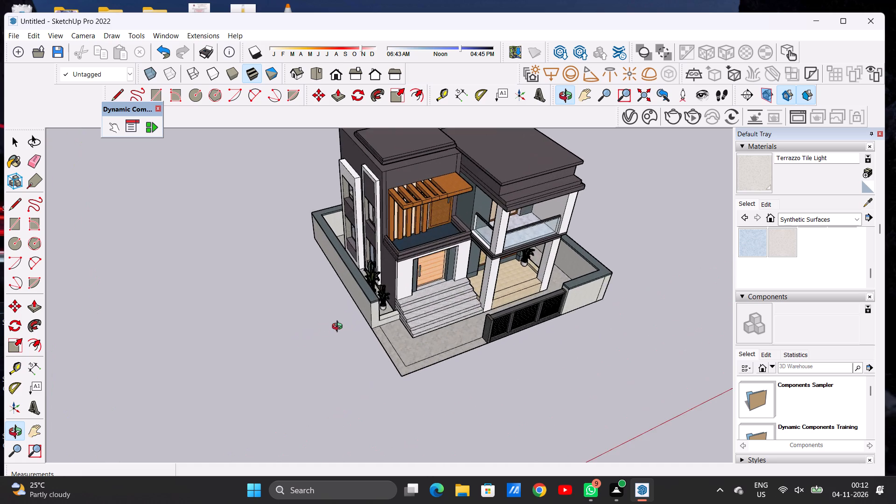
left_click_drag(353, 325, 499, 308)
left_click_drag(357, 346, 414, 334)
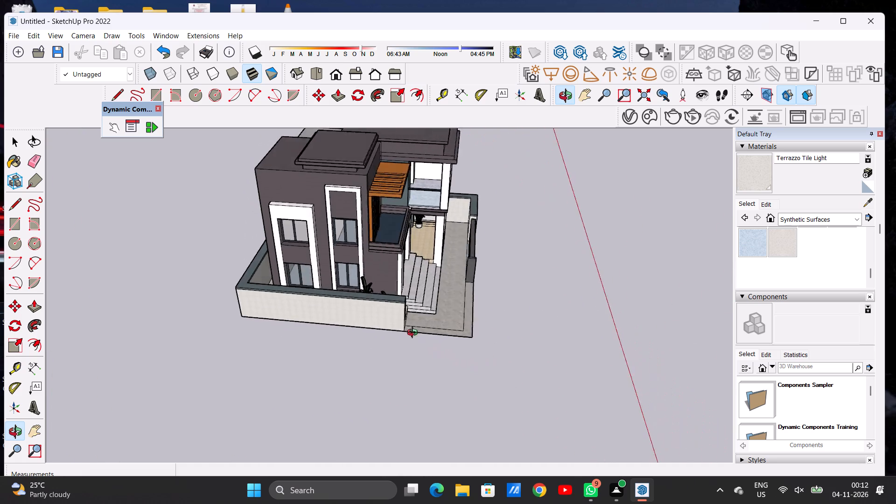
left_click_drag(414, 334, 462, 316)
scroll(370, 326, "up", 7)
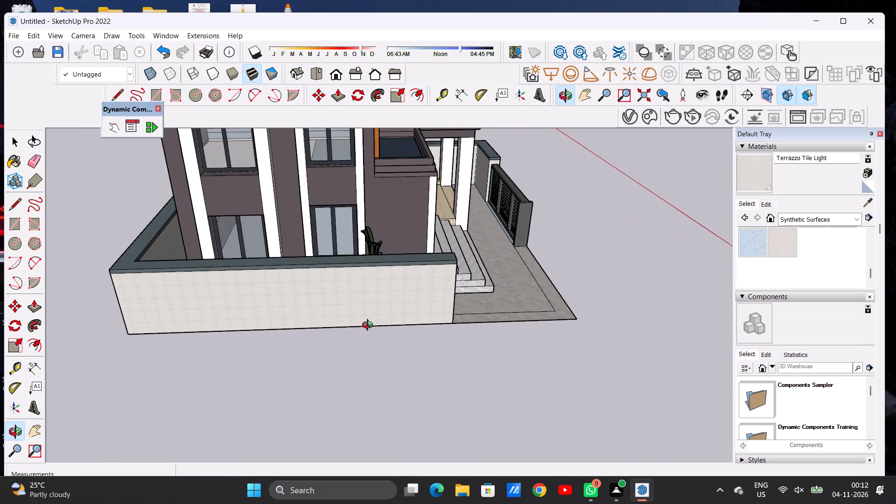
left_click_drag(378, 328, 362, 378)
scroll(392, 301, "down", 7)
scroll(392, 333, "up", 2)
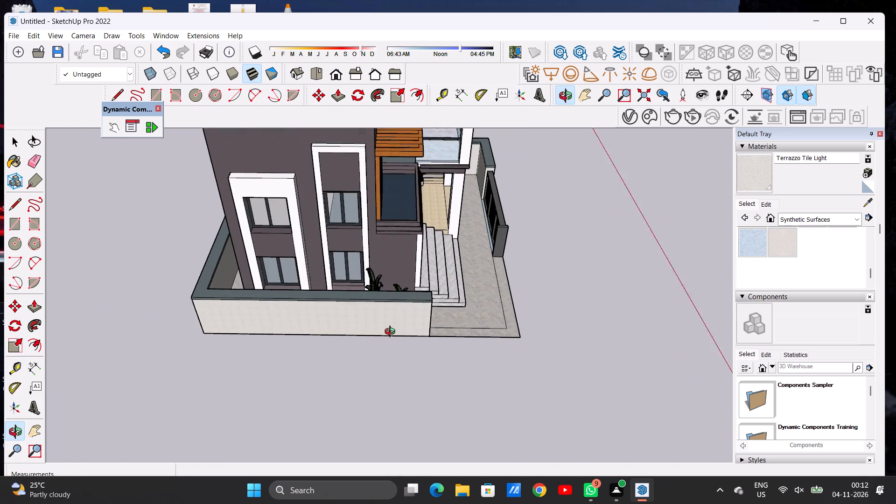
scroll(392, 333, "up", 6)
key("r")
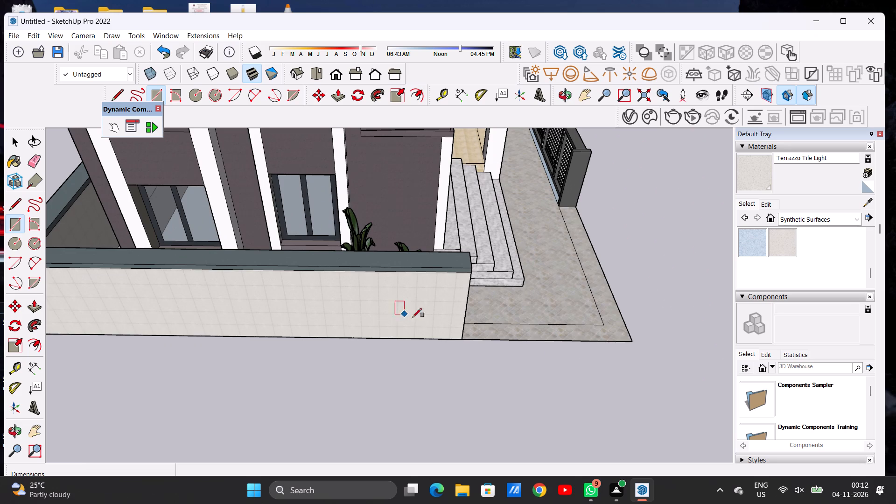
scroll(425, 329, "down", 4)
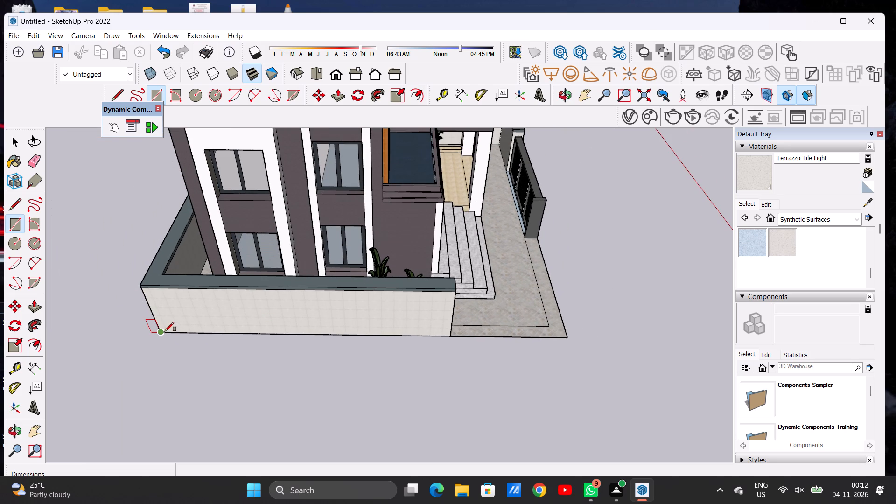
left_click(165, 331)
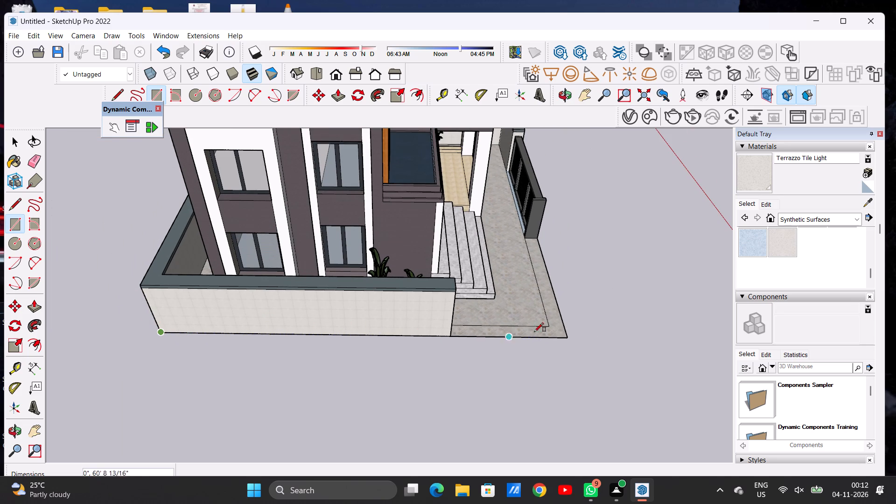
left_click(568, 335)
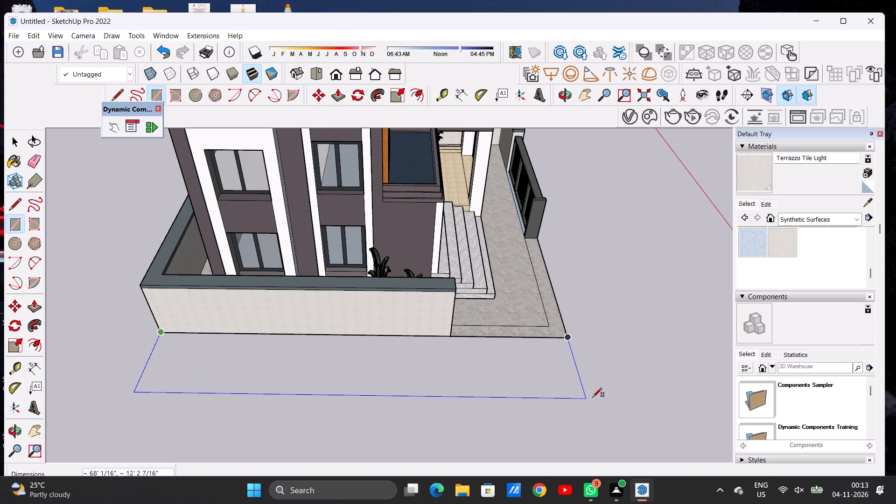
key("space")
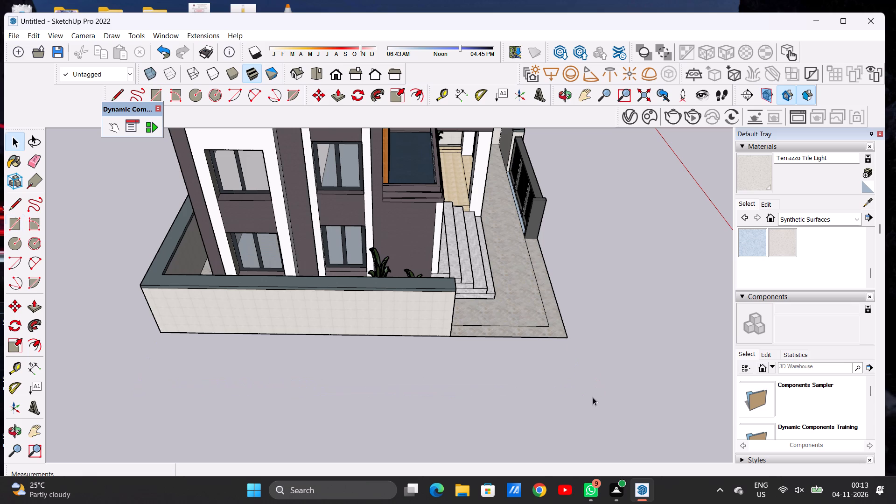
Examine the house exterior from the front, both sides and above, including the porch and front steps.
key("o")
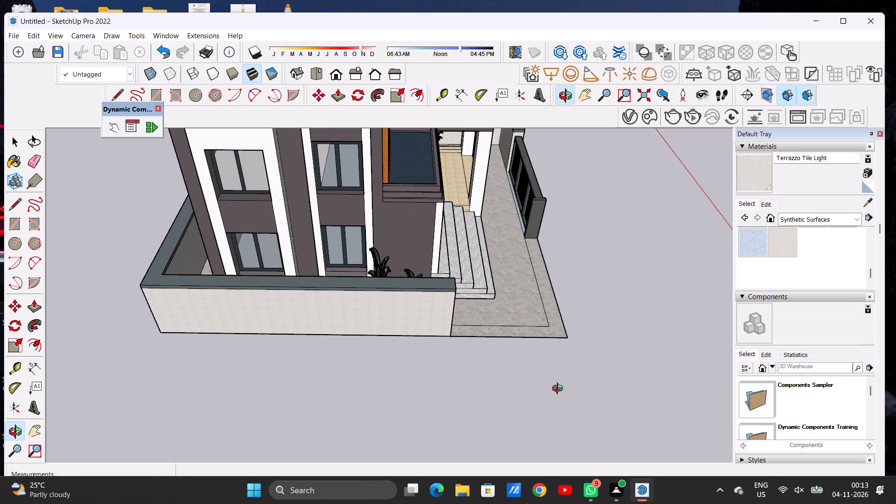
scroll(385, 306, "down", 15)
left_click_drag(456, 296, 302, 258)
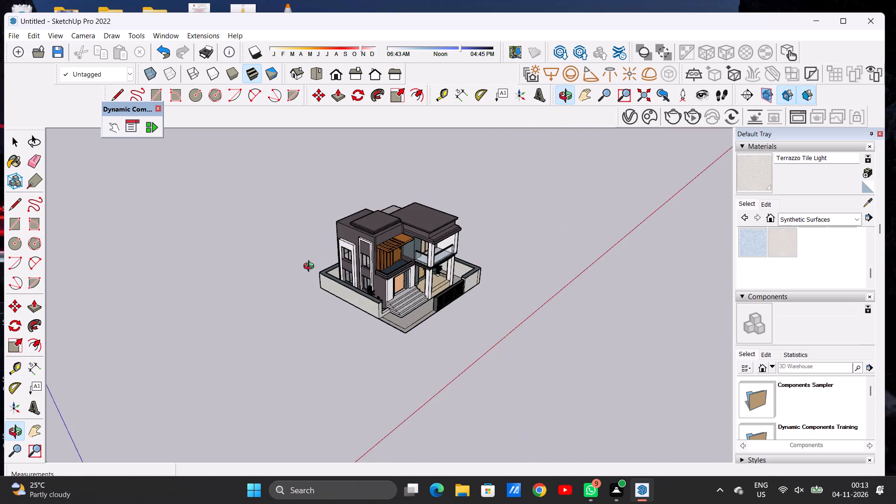
left_click_drag(424, 288, 251, 256)
left_click_drag(413, 302, 391, 296)
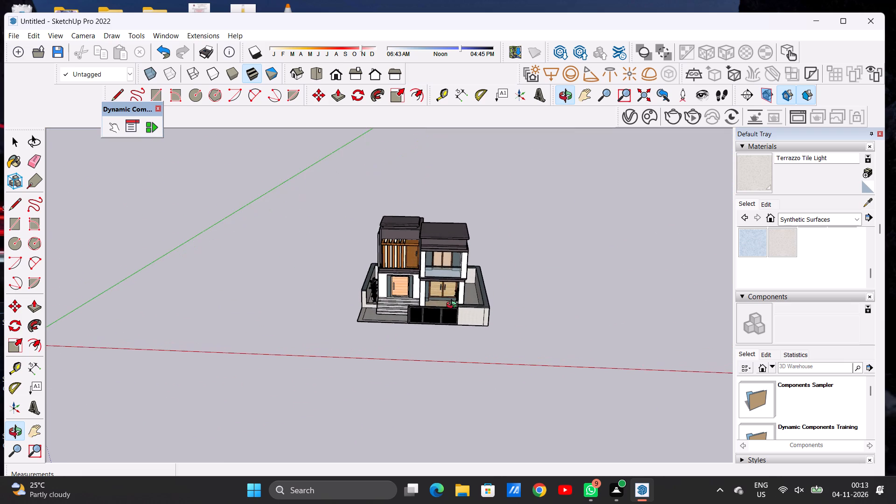
scroll(452, 308, "up", 13)
left_click_drag(380, 314, 581, 266)
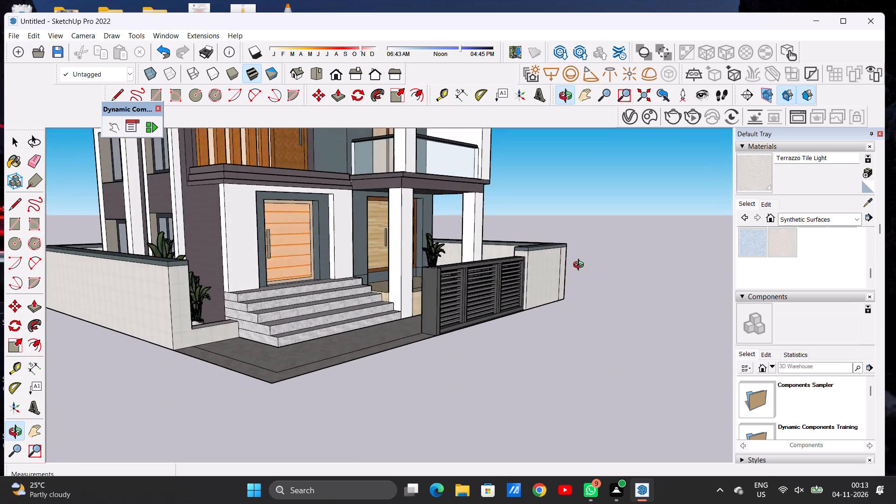
left_click_drag(581, 266, 465, 294)
scroll(403, 328, "down", 15)
scroll(416, 301, "up", 4)
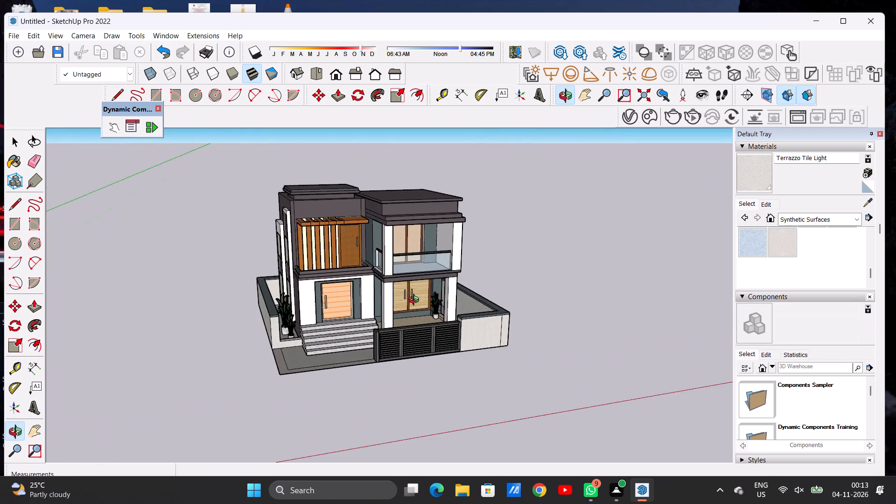
scroll(416, 301, "up", 4)
scroll(416, 301, "down", 1)
scroll(416, 301, "up", 1)
left_click_drag(459, 301, 210, 247)
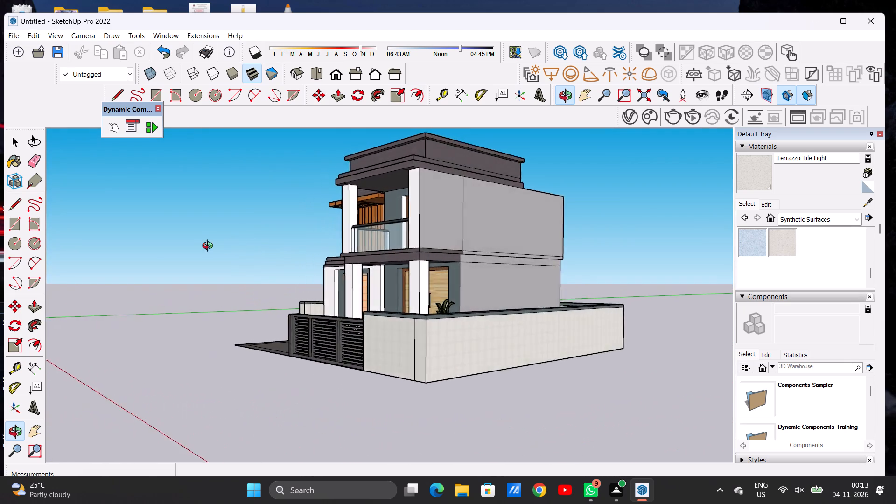
left_click_drag(210, 247, 412, 189)
left_click_drag(423, 174, 376, 356)
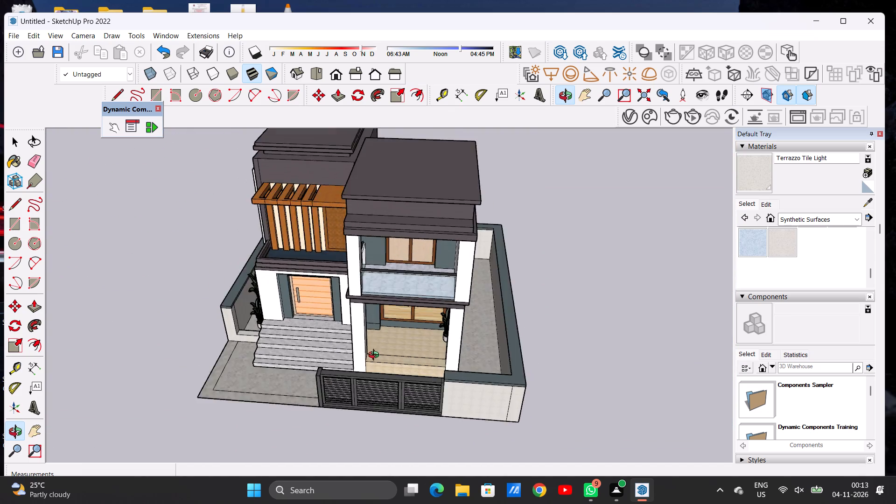
left_click_drag(376, 356, 474, 366)
scroll(465, 350, "down", 4)
left_click_drag(435, 358, 339, 253)
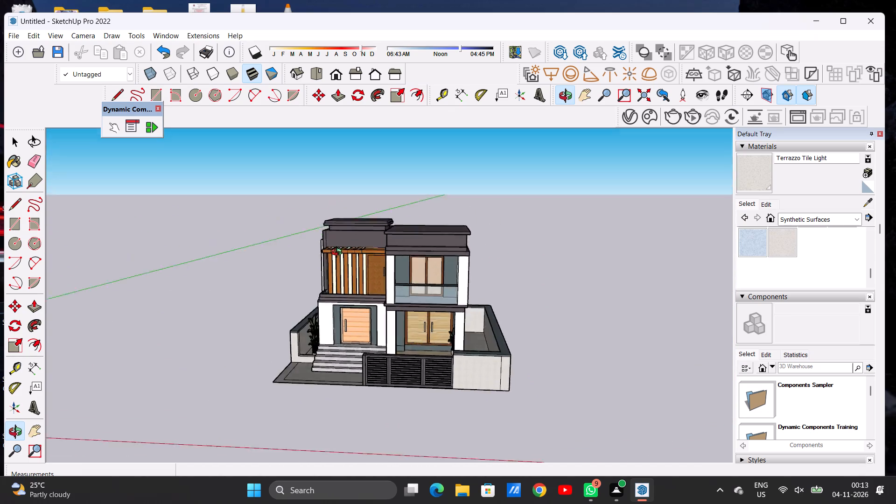
Examine the side passage windows and plants up close, and review the whole front elevation from a distance.
left_click_drag(339, 253, 594, 288)
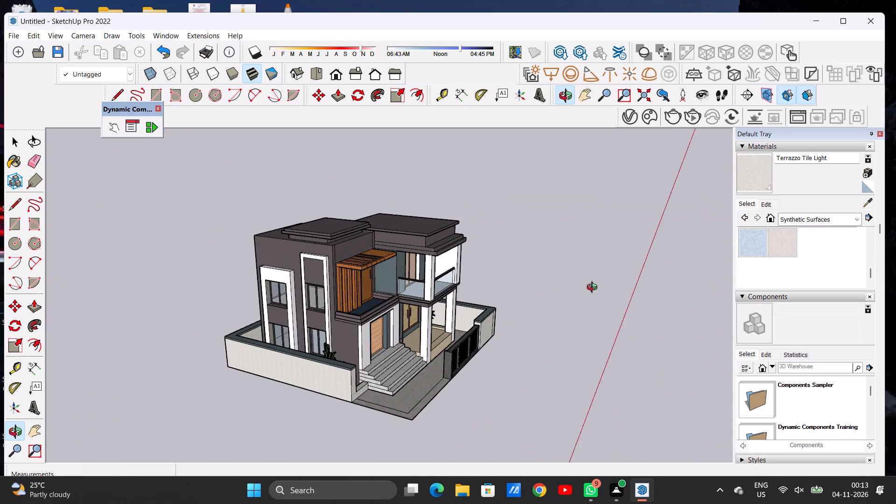
left_click_drag(594, 288, 612, 277)
scroll(412, 306, "down", 3)
scroll(344, 329, "up", 6)
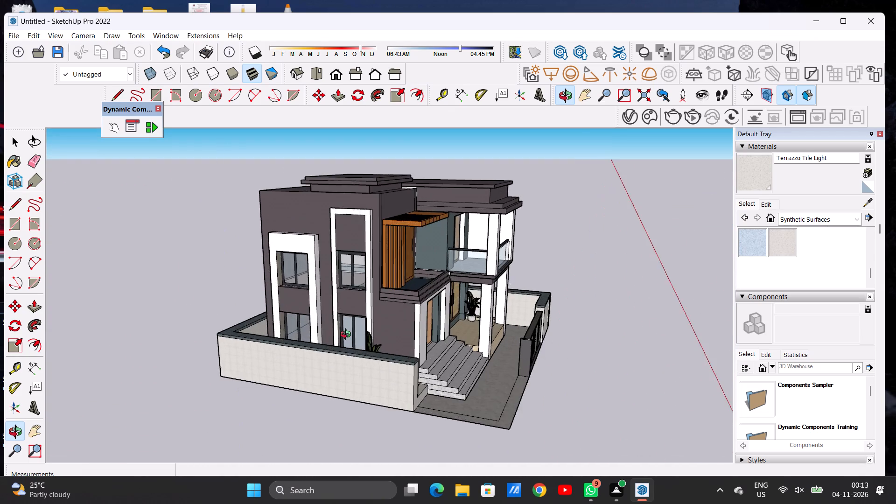
scroll(348, 336, "up", 2)
scroll(348, 336, "down", 1)
scroll(348, 336, "up", 1)
scroll(348, 336, "down", 1)
scroll(348, 336, "up", 17)
scroll(369, 335, "down", 6)
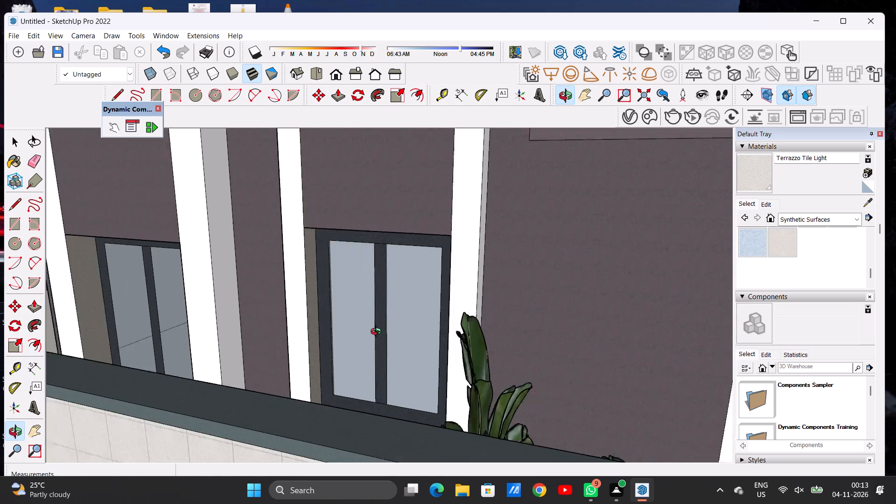
scroll(378, 333, "down", 9)
left_click_drag(454, 299, 367, 305)
scroll(340, 315, "down", 13)
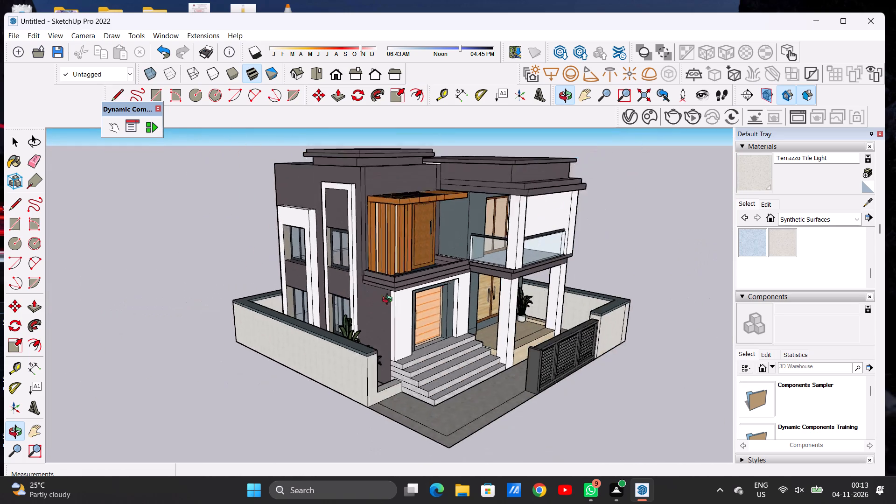
scroll(389, 301, "down", 1)
left_click_drag(420, 296, 307, 298)
scroll(231, 297, "down", 8)
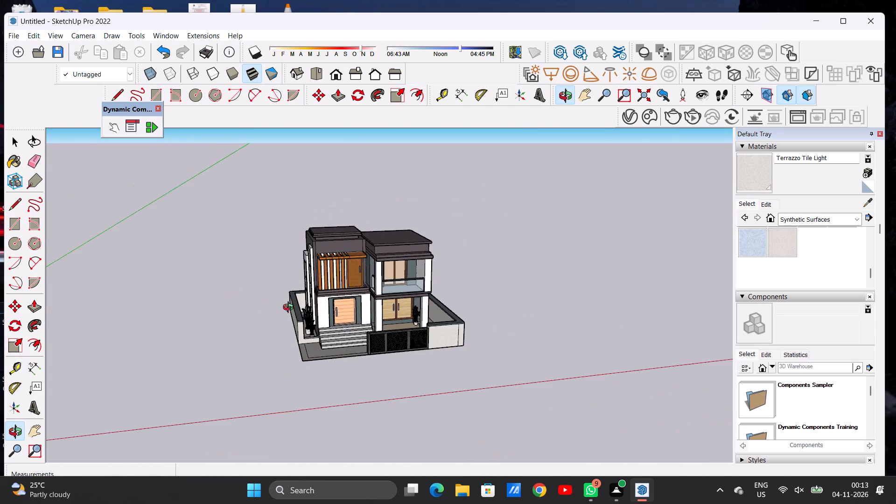
Examine the front steps, gate and whole front elevation of the house up close, from above and at ground level.
scroll(311, 321, "up", 2)
scroll(313, 322, "down", 1)
scroll(313, 322, "up", 4)
scroll(381, 351, "up", 18)
left_click_drag(368, 345, 304, 344)
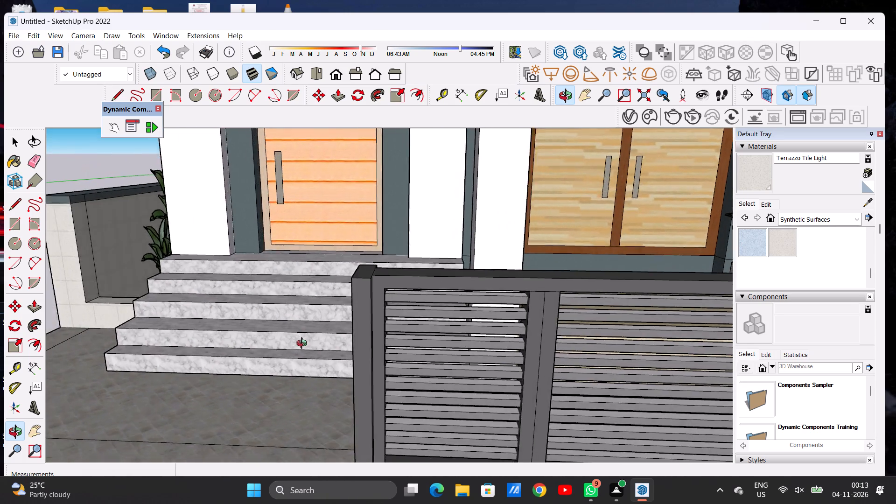
left_click_drag(304, 344, 387, 346)
scroll(378, 345, "down", 12)
left_click_drag(427, 339, 321, 338)
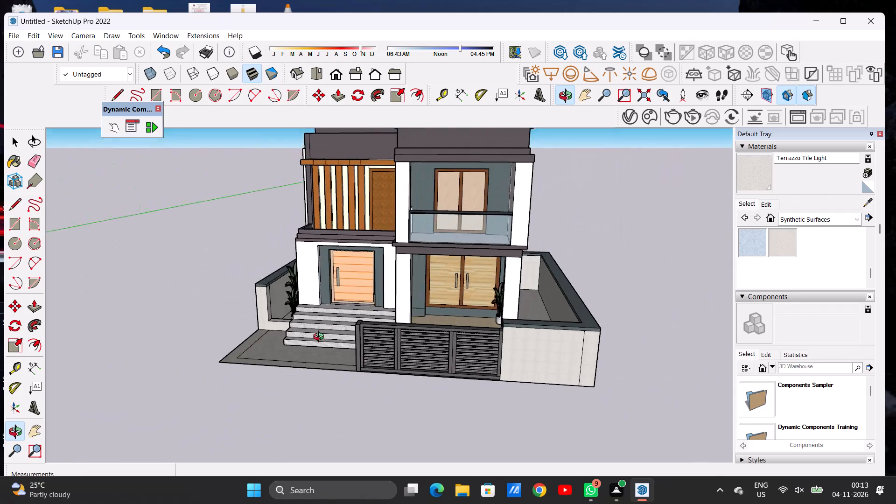
left_click_drag(321, 338, 383, 429)
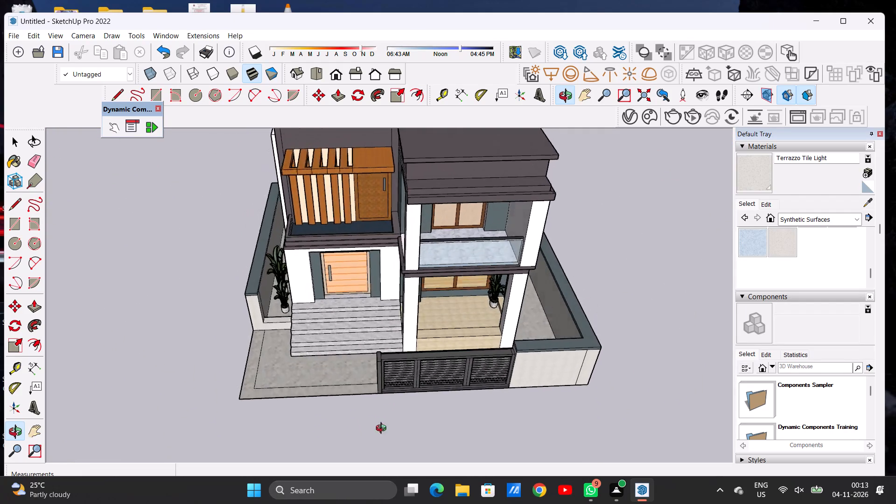
left_click_drag(383, 429, 380, 280)
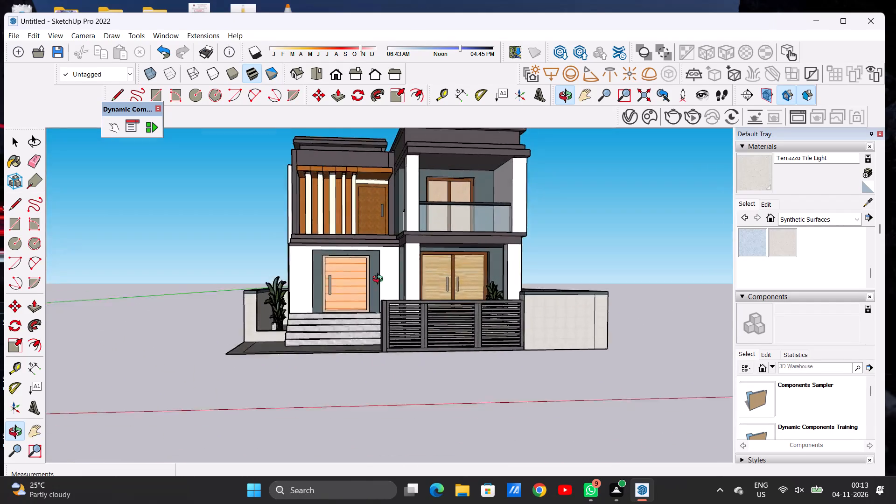
left_click_drag(380, 280, 393, 353)
scroll(393, 353, "down", 7)
scroll(397, 308, "down", 1)
scroll(399, 302, "up", 1)
scroll(399, 297, "down", 1)
scroll(400, 294, "up", 3)
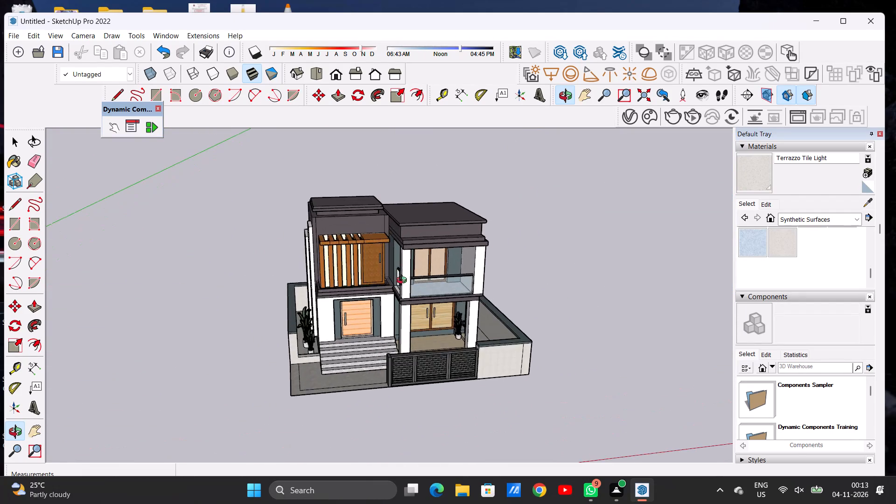
Paint the side reveal of the upper balcony door, on the slatted-screen side, with Quartz Light Brown.
scroll(408, 260, "up", 11)
left_click_drag(436, 251, 623, 213)
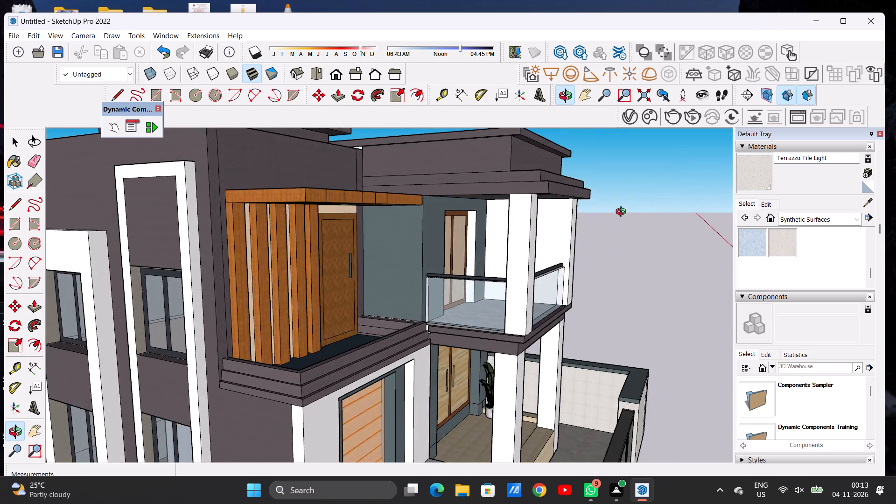
left_click_drag(623, 213, 246, 236)
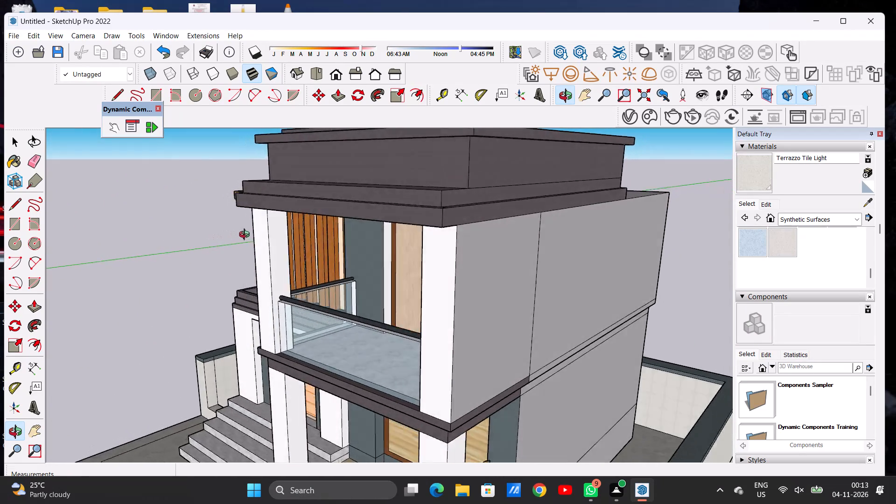
left_click_drag(246, 236, 343, 217)
left_click_drag(343, 218, 301, 276)
scroll(448, 329, "up", 6)
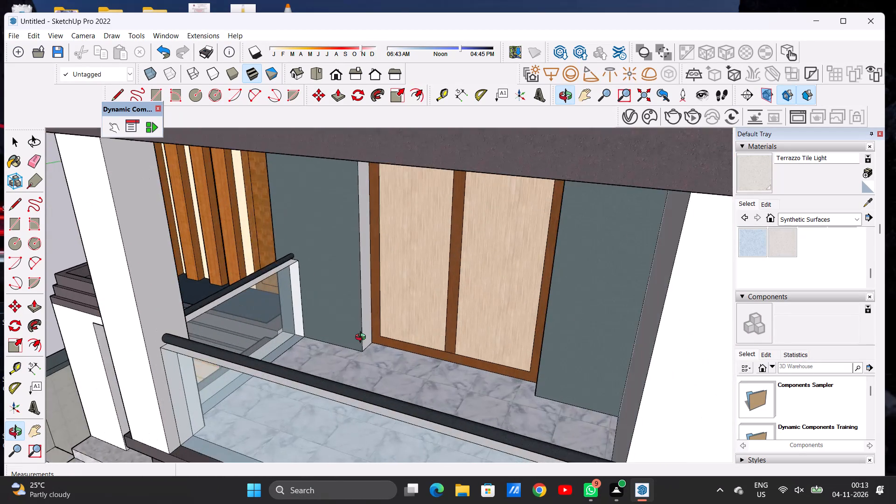
scroll(363, 338, "down", 1)
scroll(363, 338, "up", 6)
left_click_drag(393, 324, 339, 305)
scroll(327, 301, "up", 7)
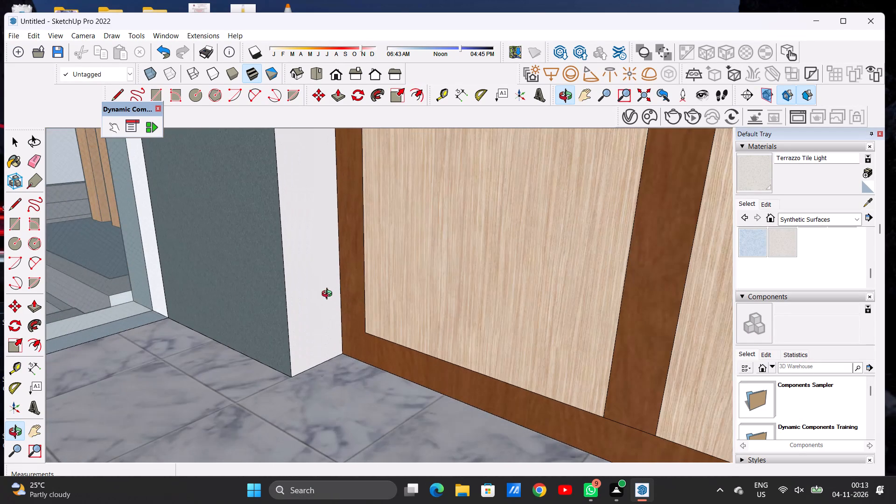
scroll(765, 240, "up", 2)
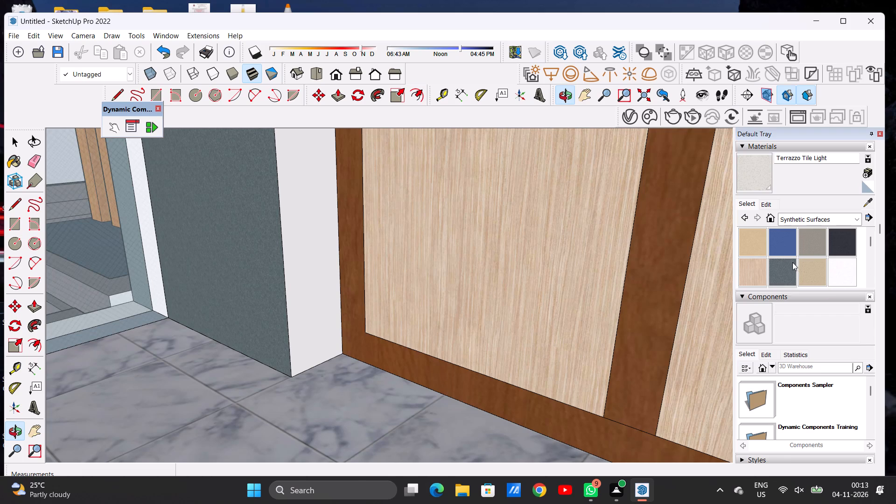
left_click(807, 270)
left_click(332, 283)
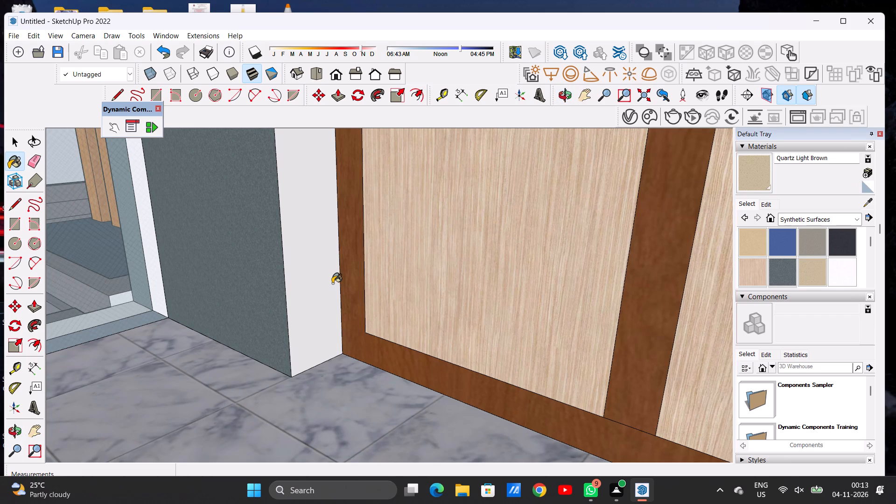
Paint the top reveal and the opposite side reveal of the upper balcony door with Quartz Light Brown.
key("o")
scroll(378, 286, "down", 18)
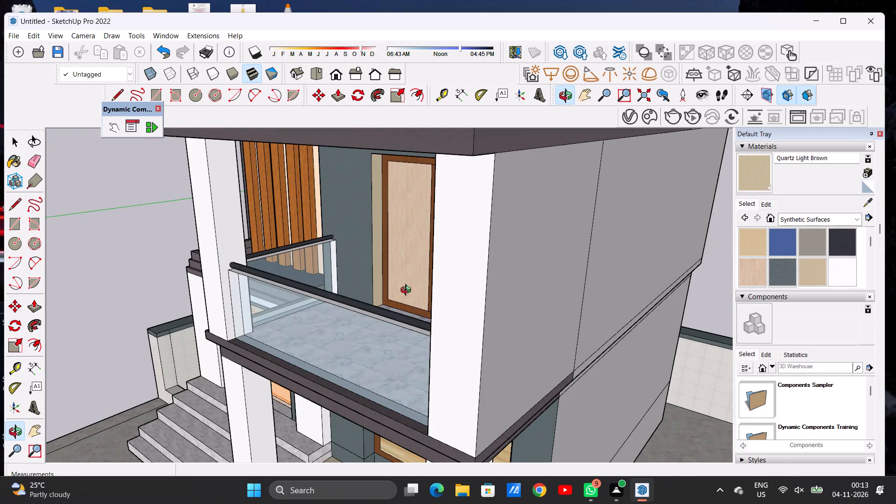
left_click_drag(367, 282, 613, 272)
scroll(552, 210, "up", 5)
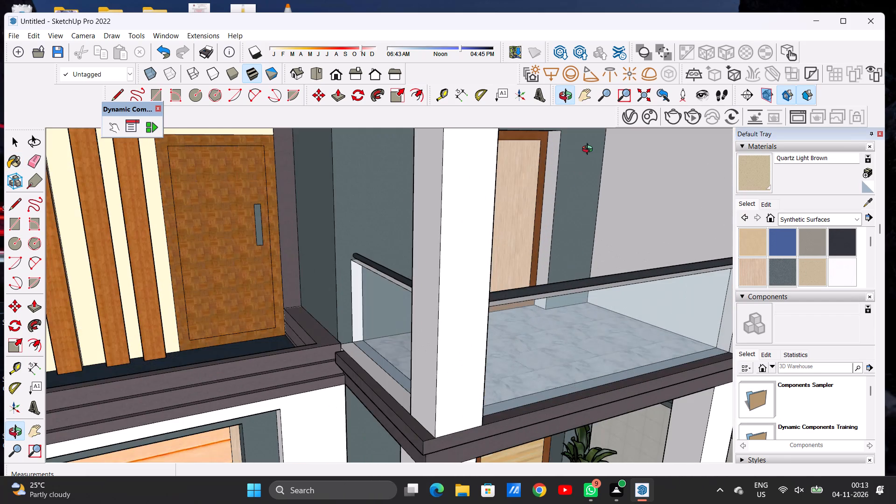
scroll(487, 282, "down", 9)
scroll(444, 314, "up", 1)
scroll(444, 315, "down", 4)
scroll(509, 227, "up", 1)
scroll(509, 227, "down", 1)
scroll(509, 226, "up", 12)
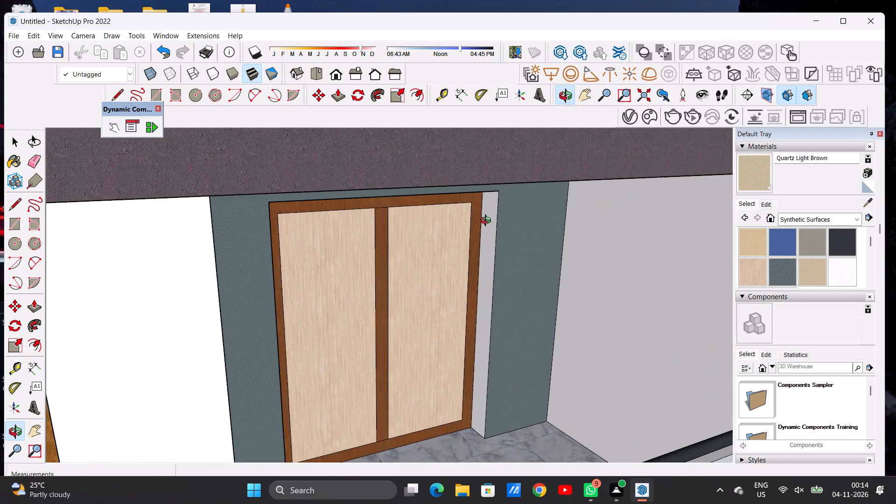
left_click_drag(489, 253, 469, 174)
scroll(476, 192, "up", 11)
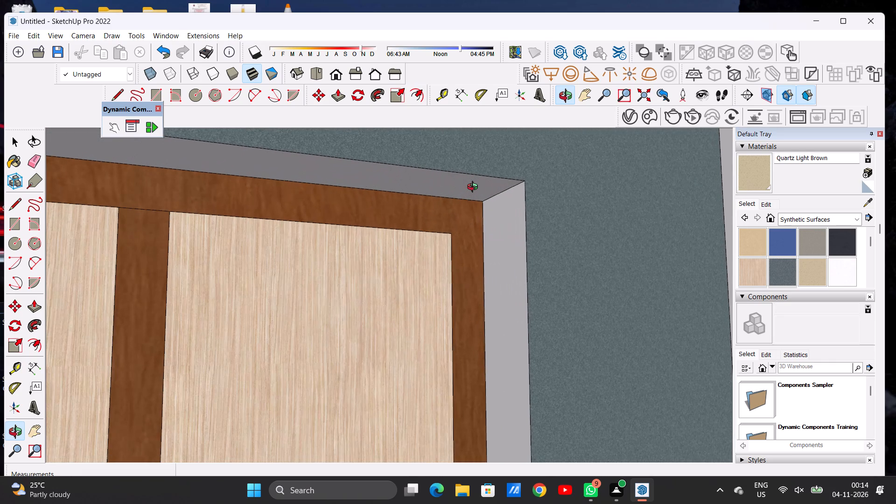
left_click(761, 175)
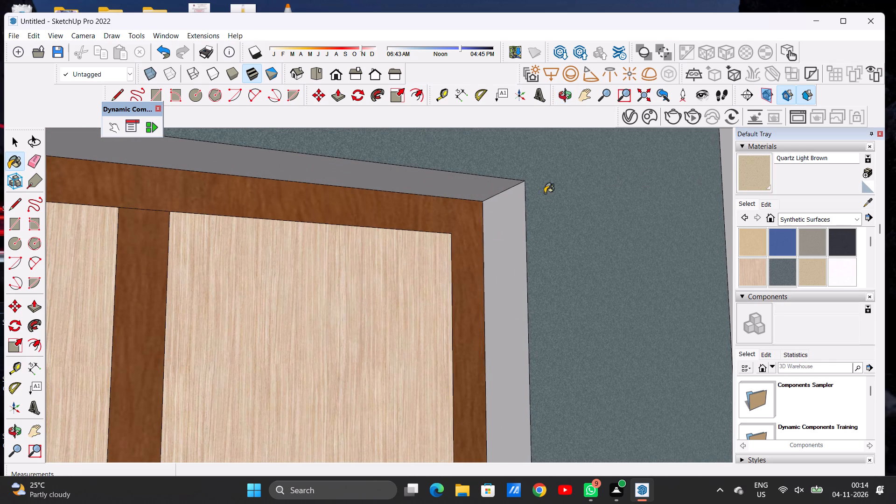
left_click(483, 195)
left_click(499, 204)
key("space")
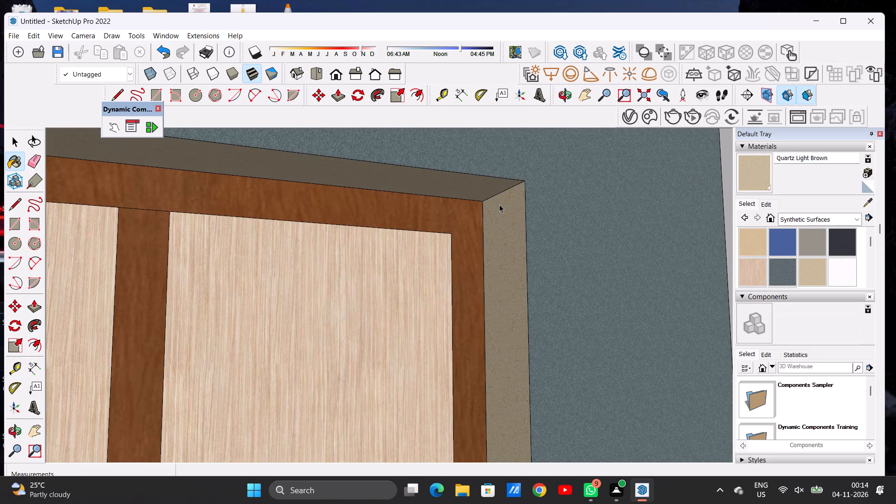
Examine the repainted balcony door surround, glass railing and slatted timber screen from the front and both sides.
type("O")
scroll(508, 286, "down", 20)
scroll(508, 286, "down", 7)
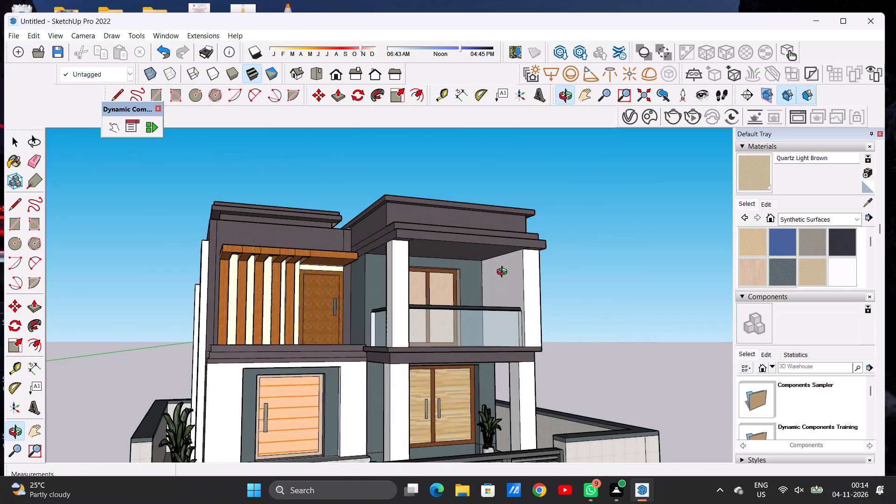
left_click_drag(492, 280, 434, 332)
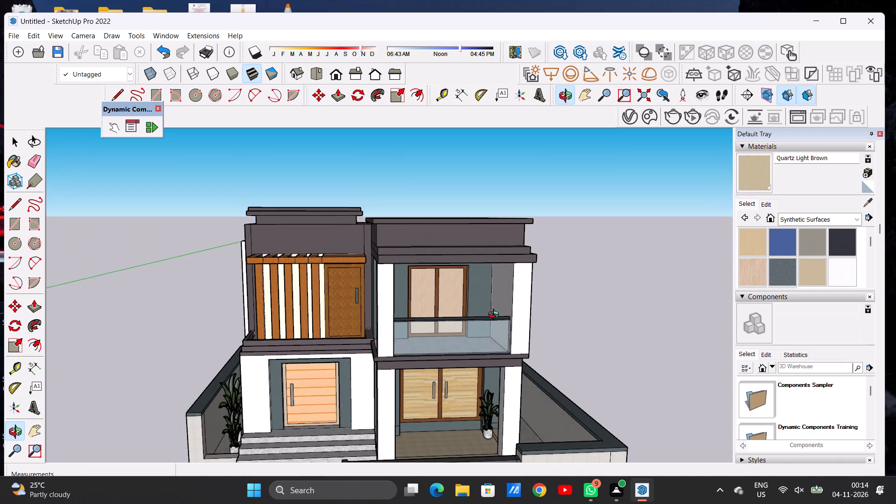
scroll(504, 315, "down", 8)
scroll(425, 329, "up", 7)
scroll(473, 317, "up", 7)
scroll(473, 317, "down", 1)
scroll(473, 317, "up", 5)
left_click_drag(445, 298, 637, 324)
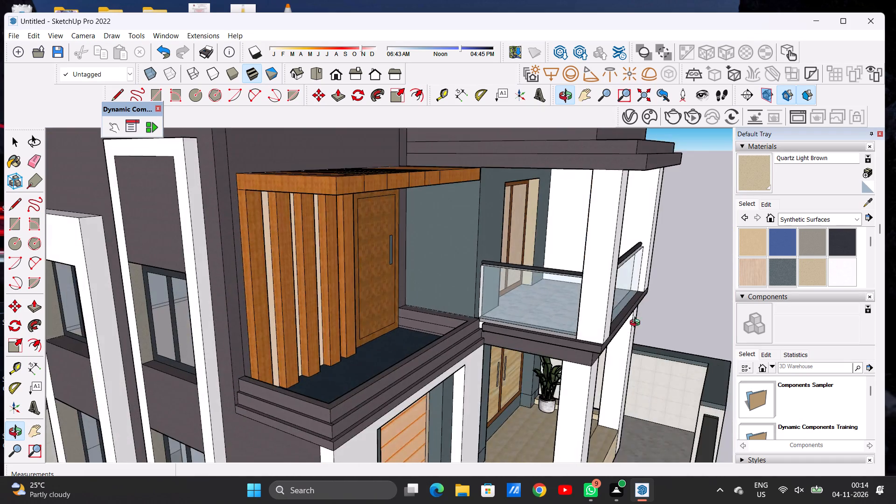
left_click_drag(637, 324, 299, 320)
scroll(347, 311, "up", 8)
scroll(301, 313, "up", 6)
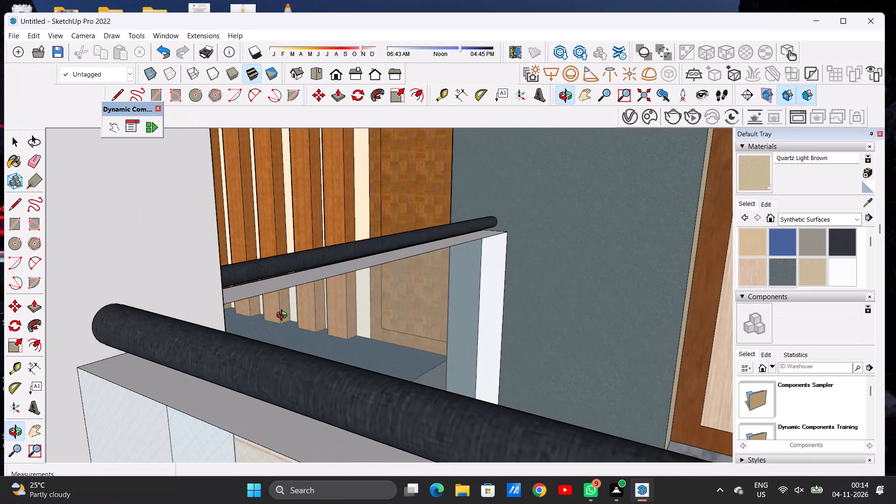
scroll(275, 291, "down", 8)
scroll(295, 287, "up", 2)
scroll(299, 287, "down", 12)
left_click_drag(311, 288, 423, 283)
scroll(395, 294, "down", 13)
Examine the house from above and the upper terrace floor, timber slats and parapet up close.
left_click_drag(349, 313, 349, 356)
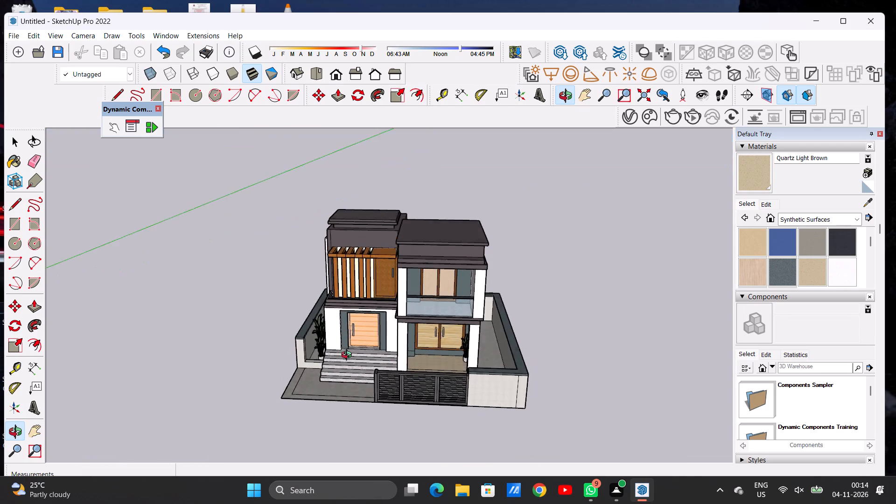
left_click_drag(349, 356, 348, 368)
scroll(350, 280, "up", 7)
scroll(352, 307, "down", 1)
scroll(352, 307, "up", 4)
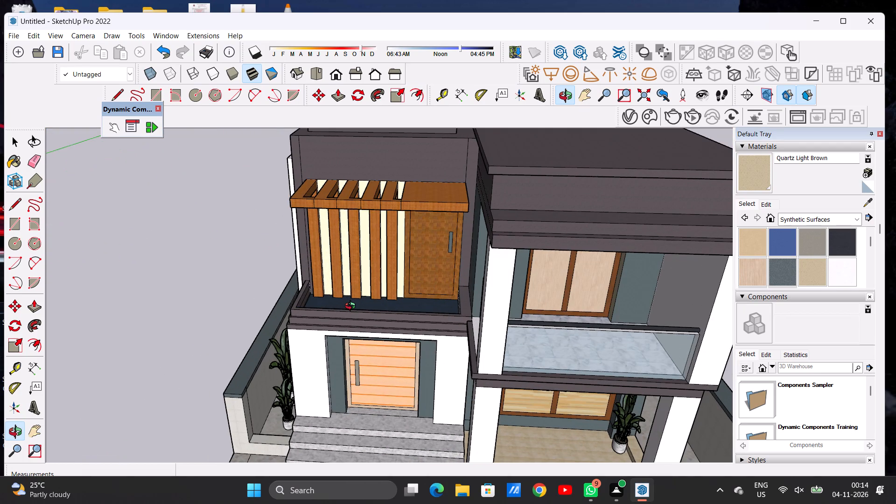
scroll(352, 307, "down", 8)
left_click_drag(350, 310, 449, 373)
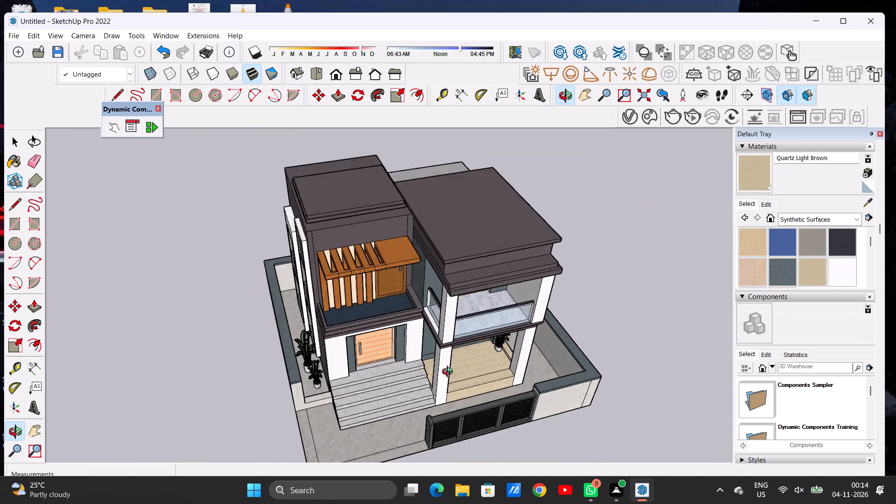
left_click_drag(449, 373, 454, 382)
scroll(388, 332, "up", 7)
scroll(332, 304, "up", 9)
left_click_drag(289, 286, 416, 278)
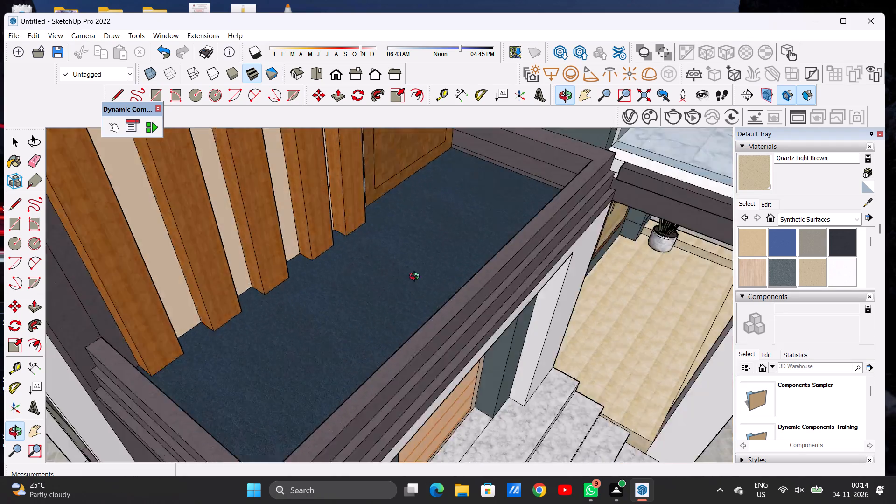
left_click_drag(416, 278, 272, 260)
scroll(297, 286, "down", 4)
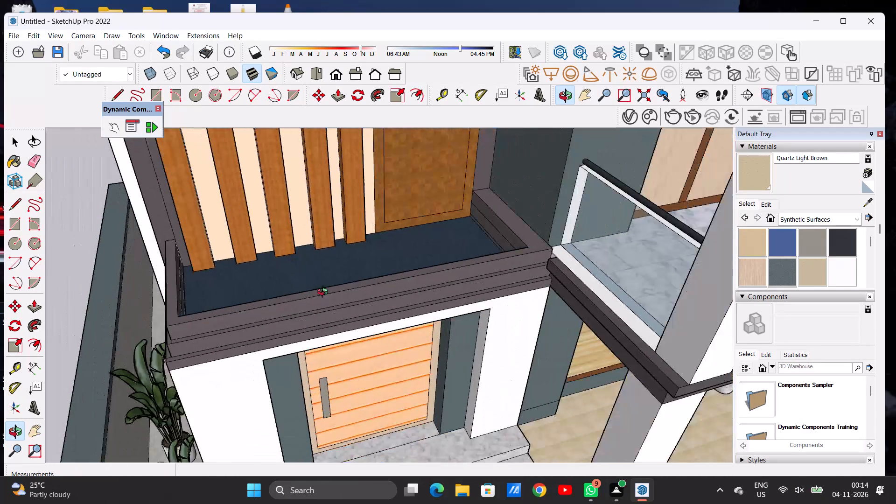
scroll(325, 293, "down", 17)
left_click_drag(342, 350, 308, 199)
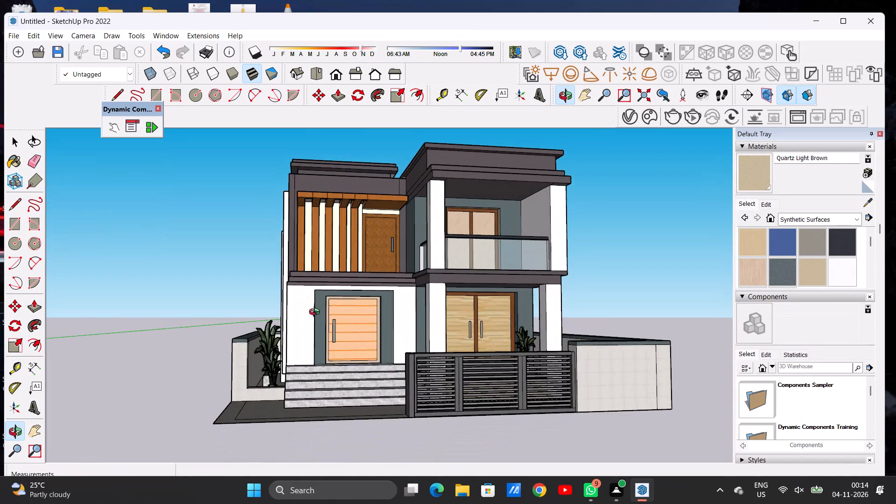
Examine the entrance doors and side windows up close, and review the whole house from the side and front.
scroll(316, 313, "up", 2)
scroll(316, 313, "down", 1)
scroll(316, 313, "up", 1)
scroll(316, 314, "down", 1)
scroll(313, 314, "up", 3)
left_click_drag(301, 304, 147, 313)
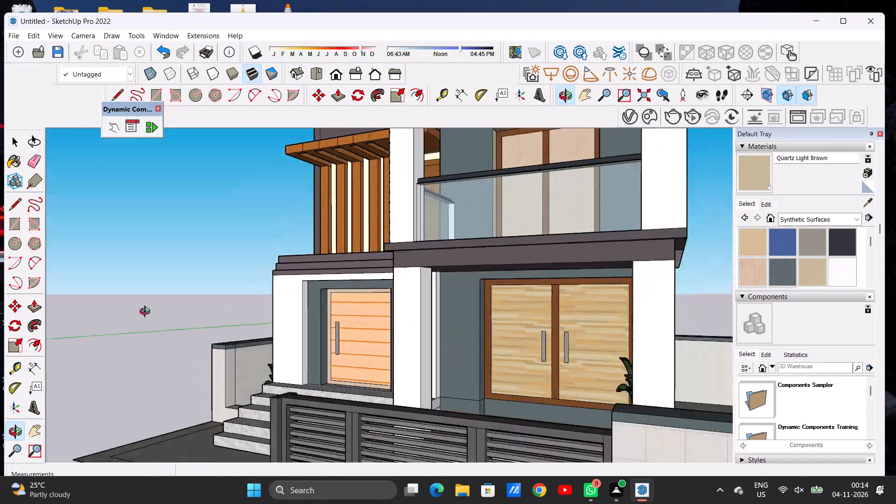
left_click_drag(147, 313, 392, 372)
scroll(422, 363, "down", 9)
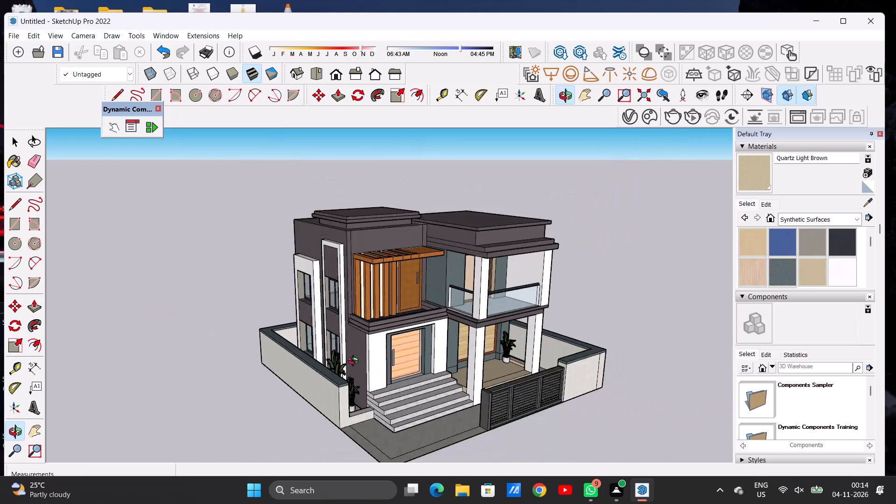
left_click_drag(355, 363, 431, 371)
scroll(326, 330, "up", 14)
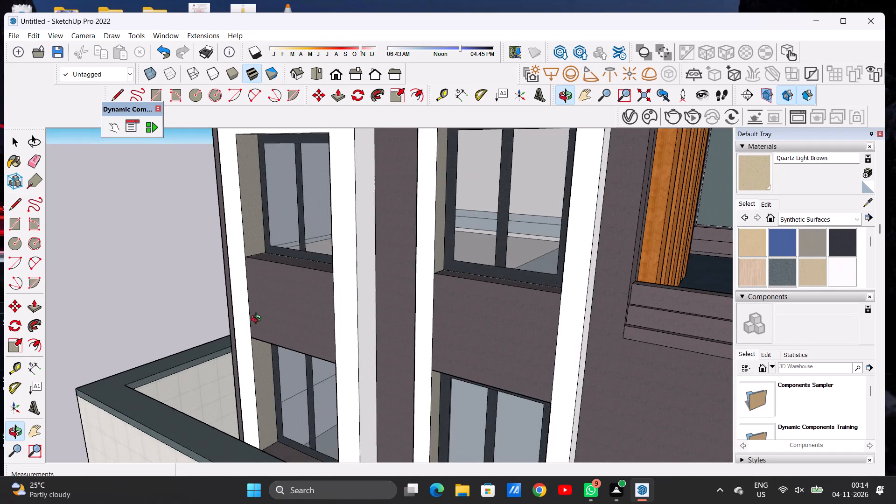
left_click_drag(258, 328, 441, 301)
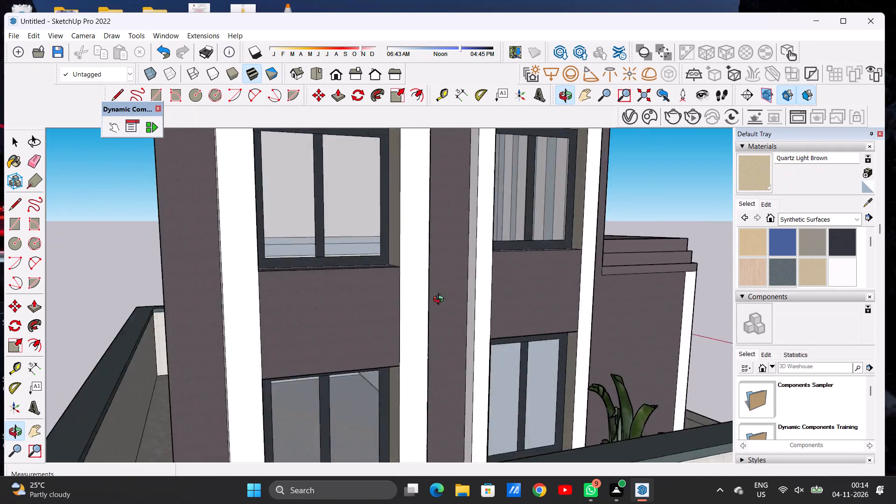
left_click_drag(441, 301, 292, 316)
scroll(343, 321, "down", 18)
scroll(326, 324, "up", 1)
scroll(332, 318, "down", 4)
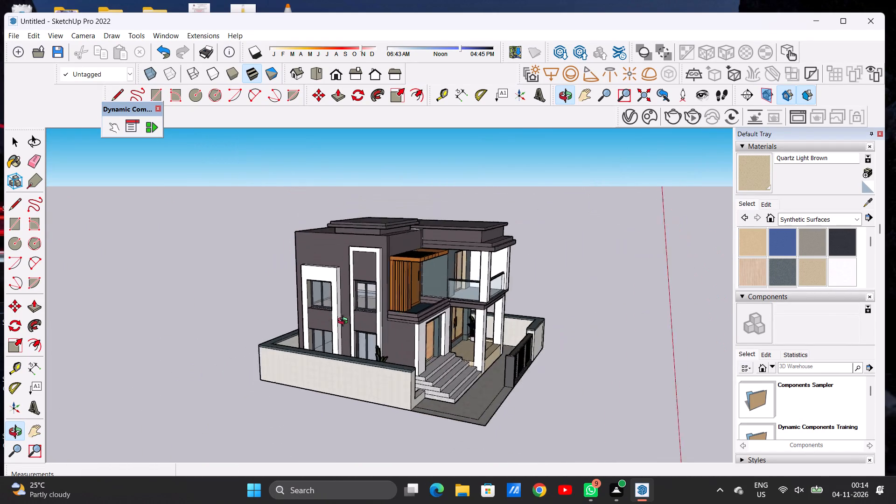
scroll(345, 322, "down", 3)
left_click_drag(453, 315, 231, 300)
scroll(372, 351, "up", 6)
scroll(371, 354, "down", 5)
scroll(371, 279, "up", 6)
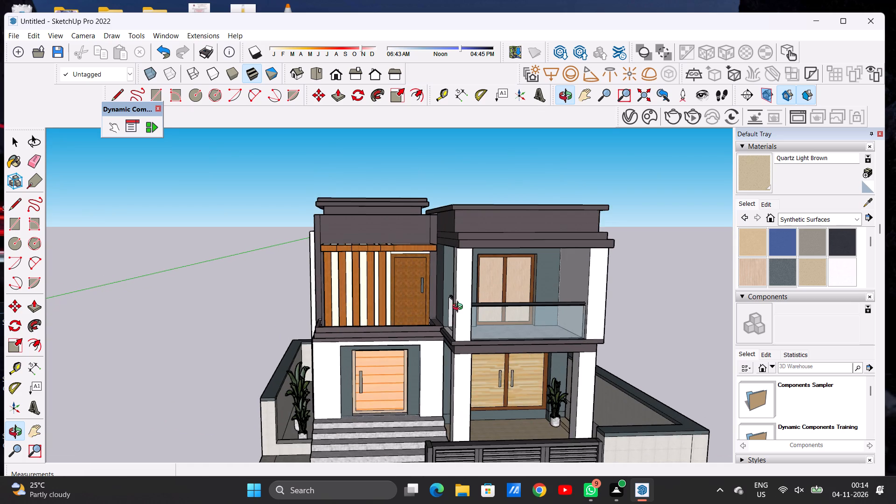
scroll(460, 308, "down", 6)
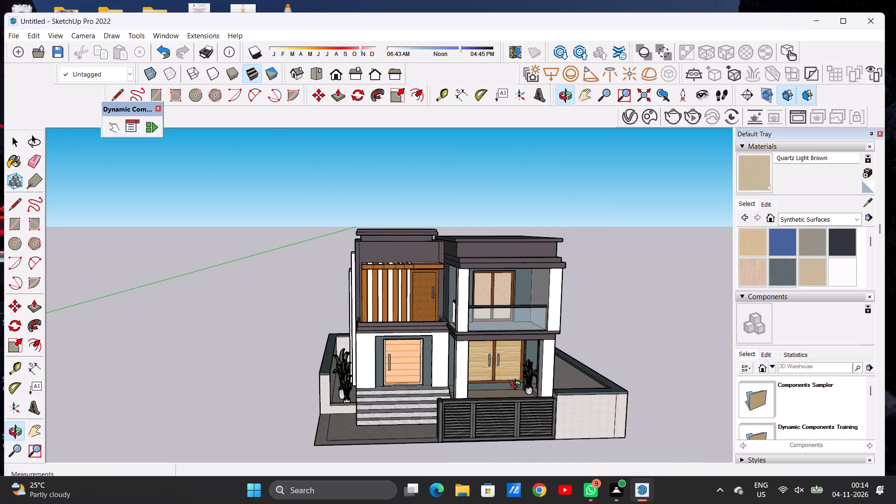
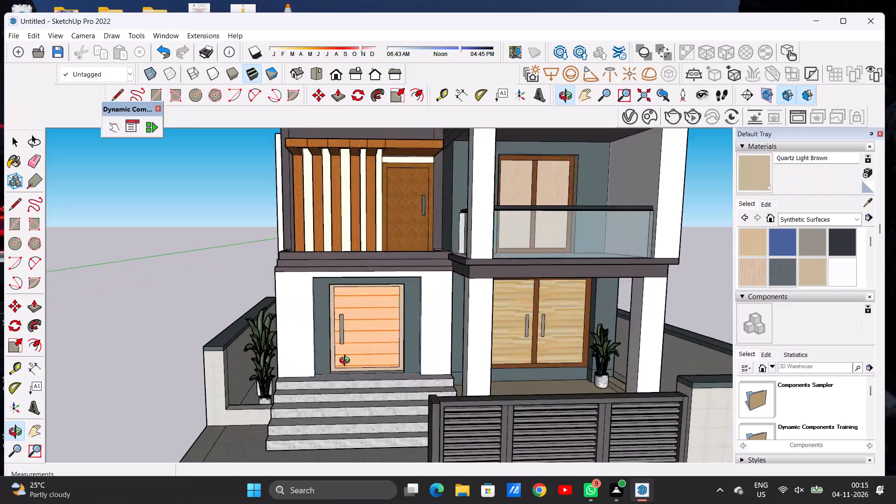
Examine the finished house exterior from the entrance, the side and rear walls, and the gated front.
left_click_drag(389, 361, 386, 369)
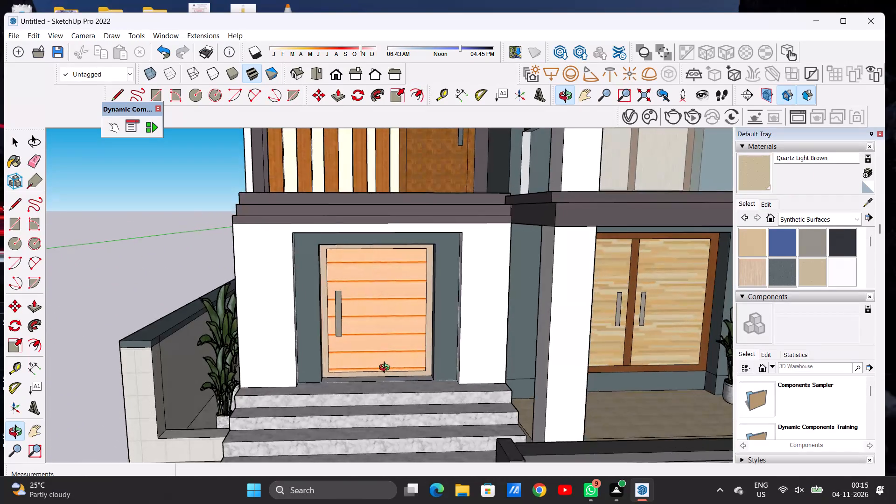
left_click_drag(386, 369, 368, 362)
scroll(366, 365, "down", 14)
left_click_drag(477, 364, 360, 364)
left_click_drag(544, 336, 392, 337)
left_click_drag(551, 325, 295, 327)
left_click_drag(547, 328, 438, 338)
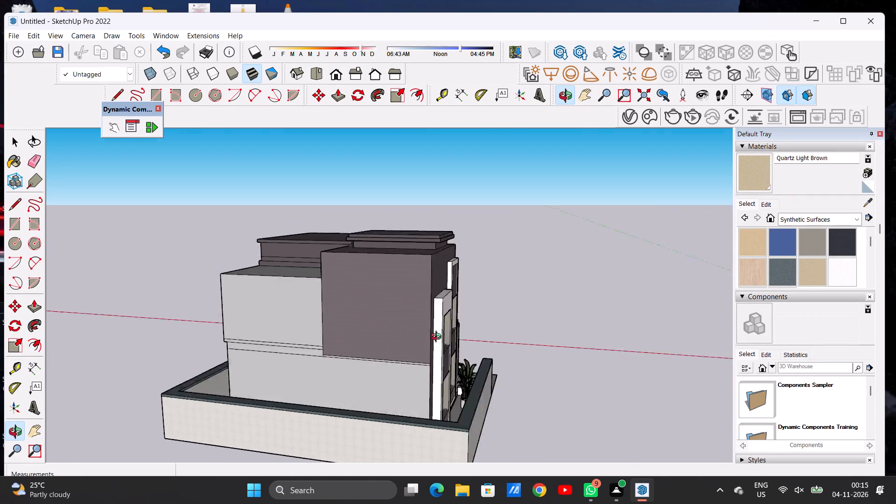
left_click_drag(438, 338, 532, 338)
left_click_drag(366, 345, 515, 352)
left_click_drag(355, 360, 486, 359)
left_click_drag(344, 363, 498, 365)
left_click_drag(328, 365, 452, 369)
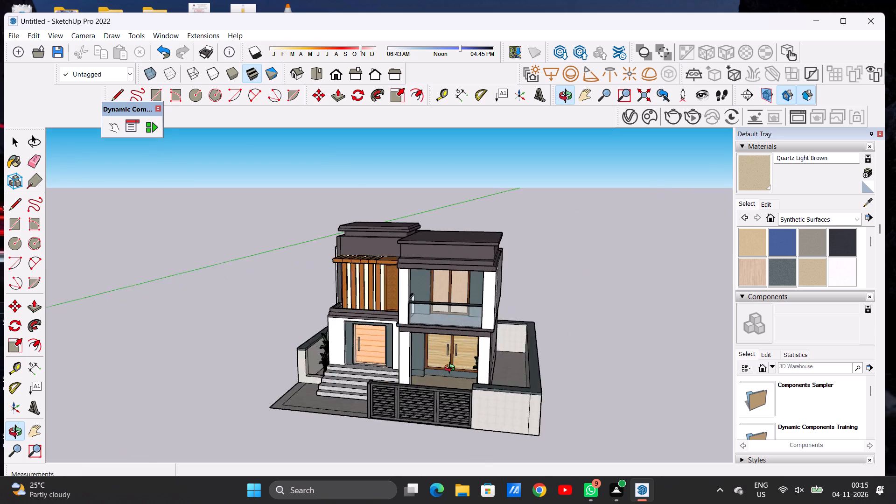
left_click_drag(452, 369, 427, 386)
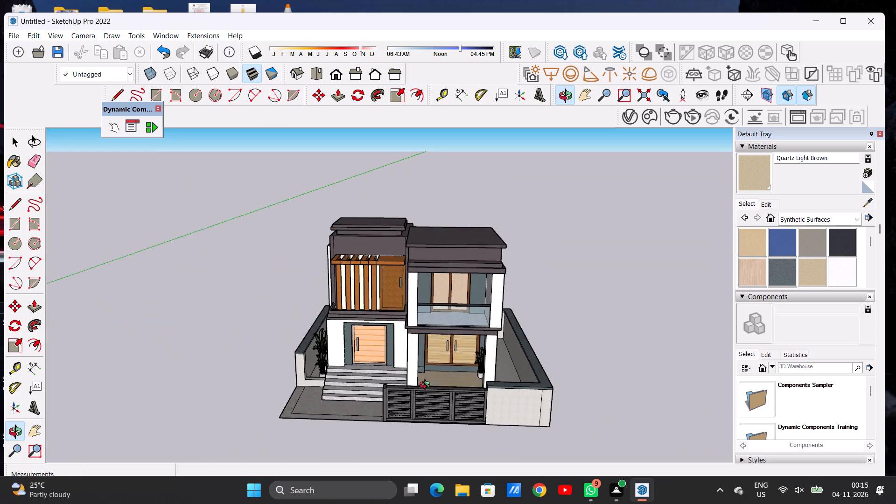
left_click_drag(427, 386, 427, 387)
scroll(483, 371, "down", 6)
scroll(480, 369, "up", 7)
left_click_drag(441, 373, 477, 336)
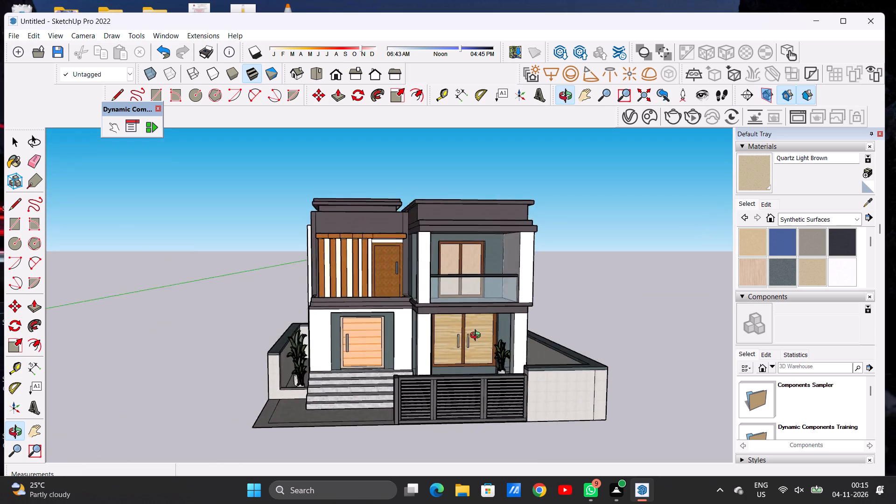
left_click_drag(477, 336, 523, 380)
scroll(538, 349, "up", 1)
scroll(538, 349, "down", 1)
scroll(538, 349, "up", 4)
scroll(523, 340, "down", 6)
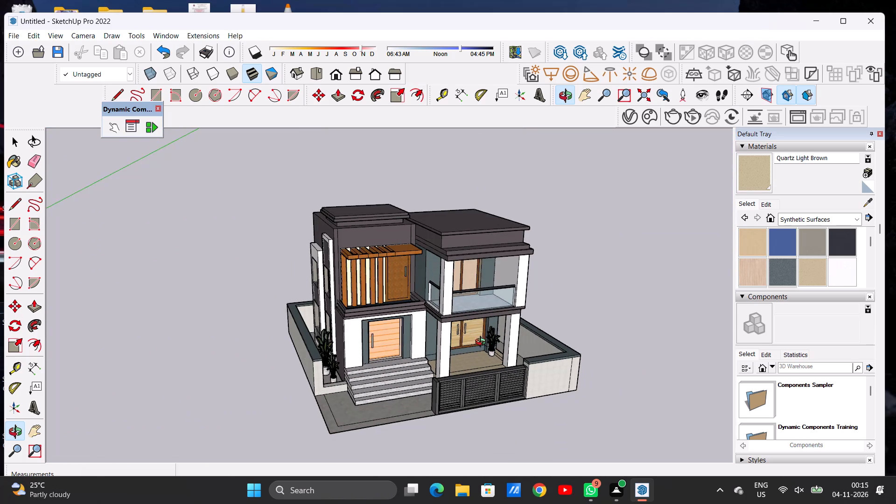
Frame the whole house in a front-corner perspective showing the entrance steps, slatted balcony, side windows and gate.
left_click_drag(492, 338, 595, 305)
scroll(405, 333, "down", 6)
left_click_drag(412, 341, 362, 375)
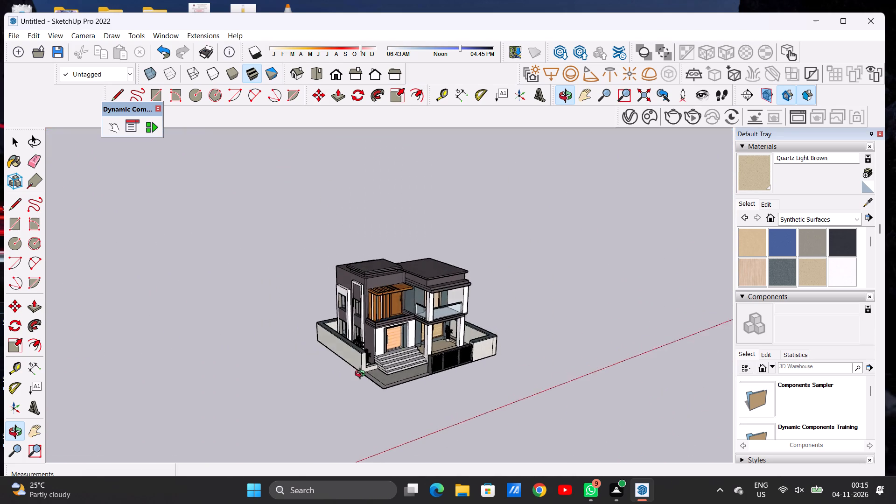
left_click_drag(362, 375, 350, 385)
scroll(399, 308, "up", 8)
left_click_drag(399, 309, 462, 274)
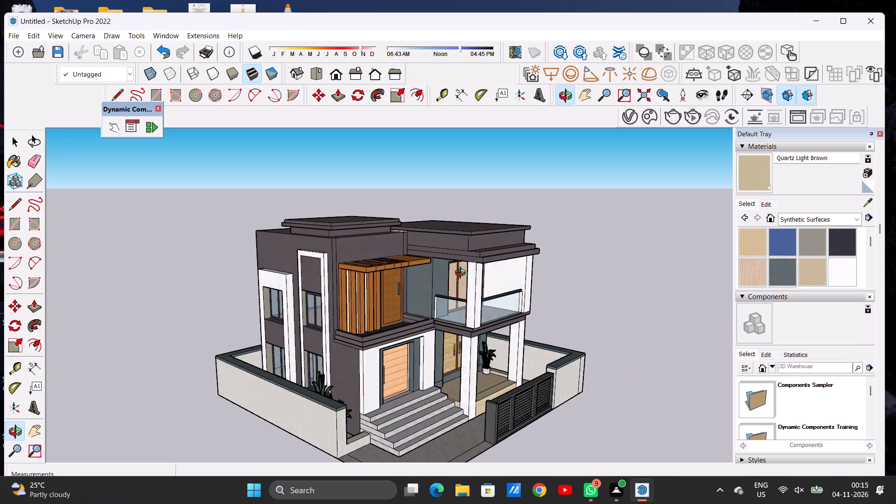
left_click_drag(462, 274, 453, 288)
left_click_drag(453, 288, 427, 289)
scroll(347, 295, "down", 2)
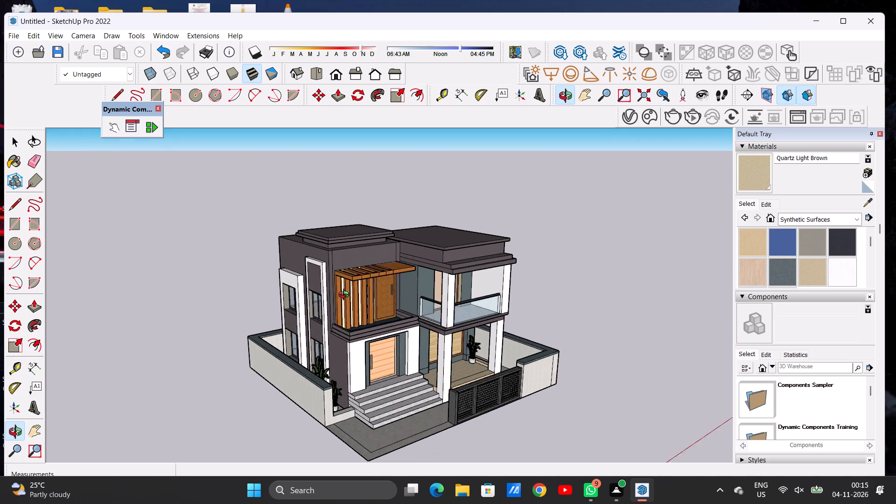
scroll(346, 296, "down", 2)
scroll(455, 293, "up", 4)
scroll(405, 291, "down", 2)
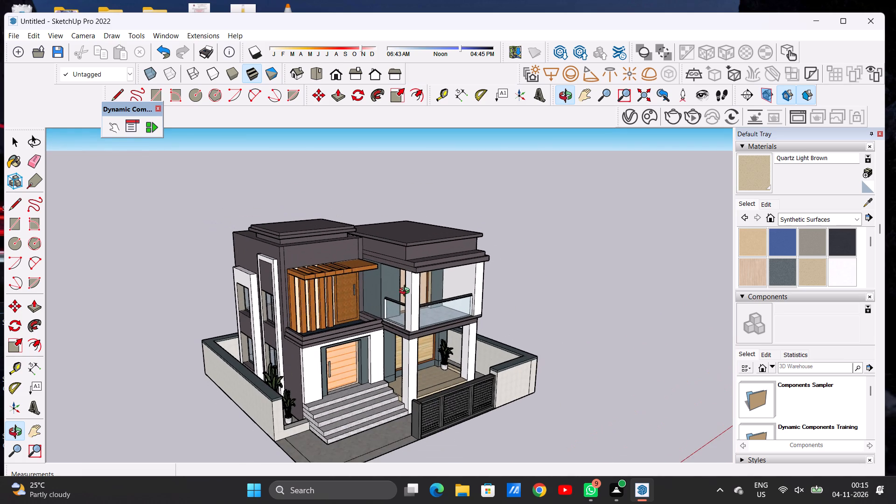
left_click_drag(406, 298, 400, 308)
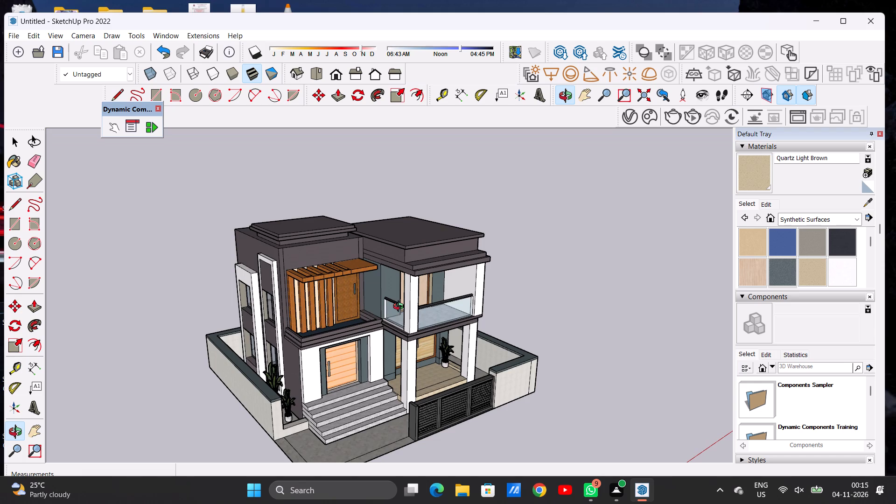
left_click_drag(395, 322, 394, 274)
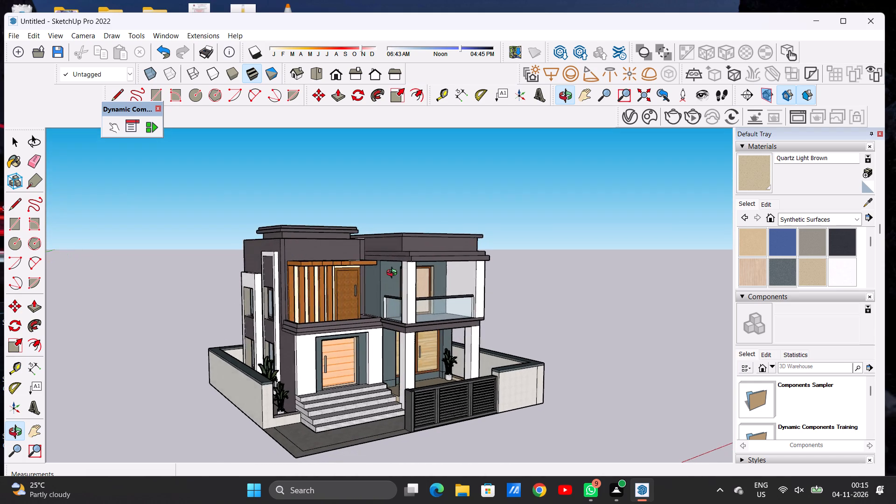
left_click_drag(394, 274, 406, 272)
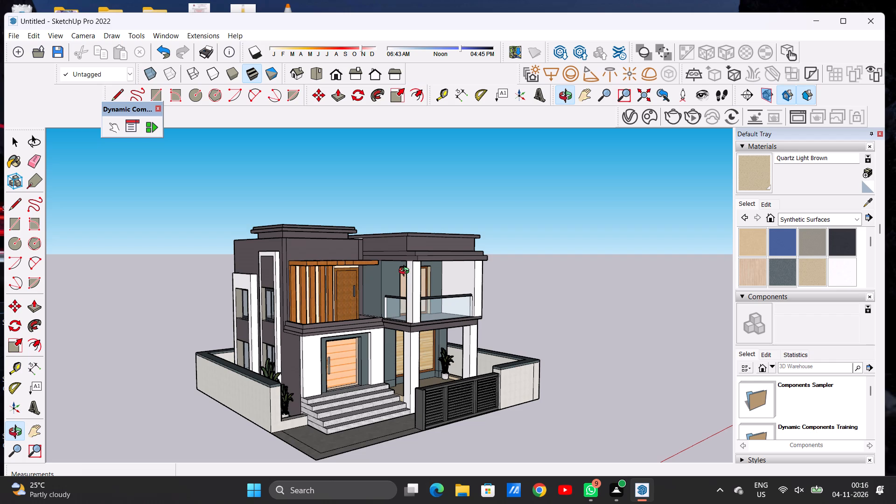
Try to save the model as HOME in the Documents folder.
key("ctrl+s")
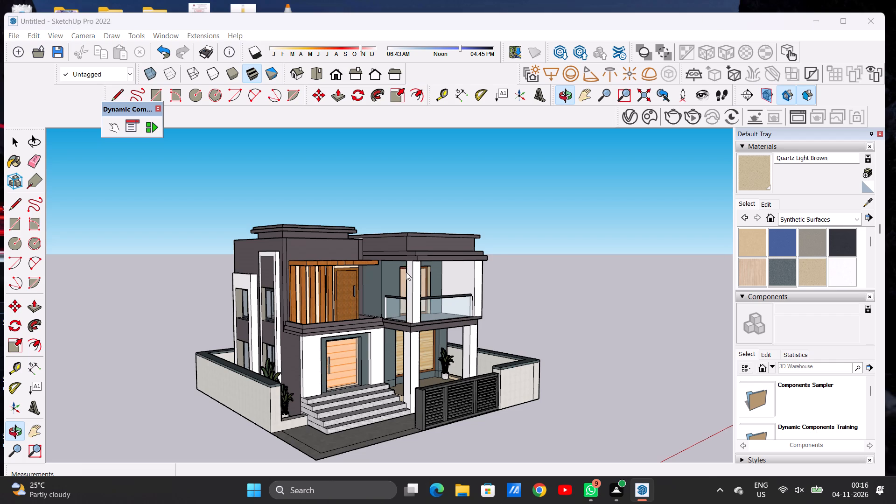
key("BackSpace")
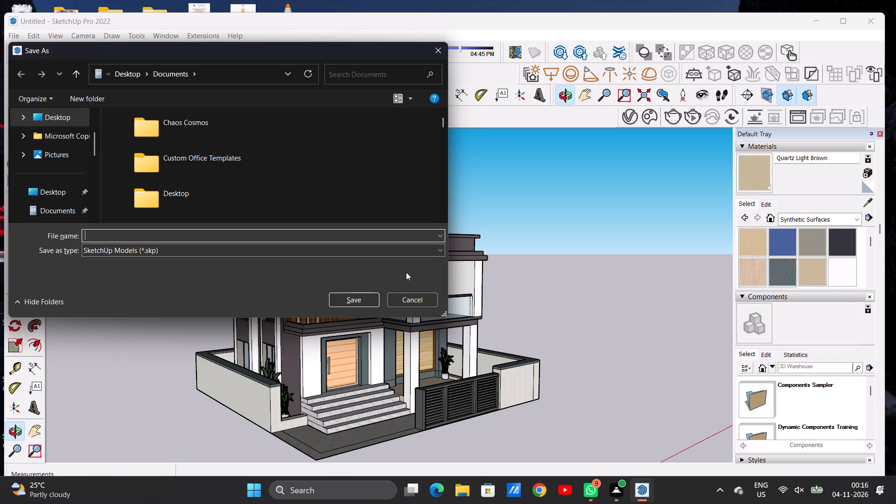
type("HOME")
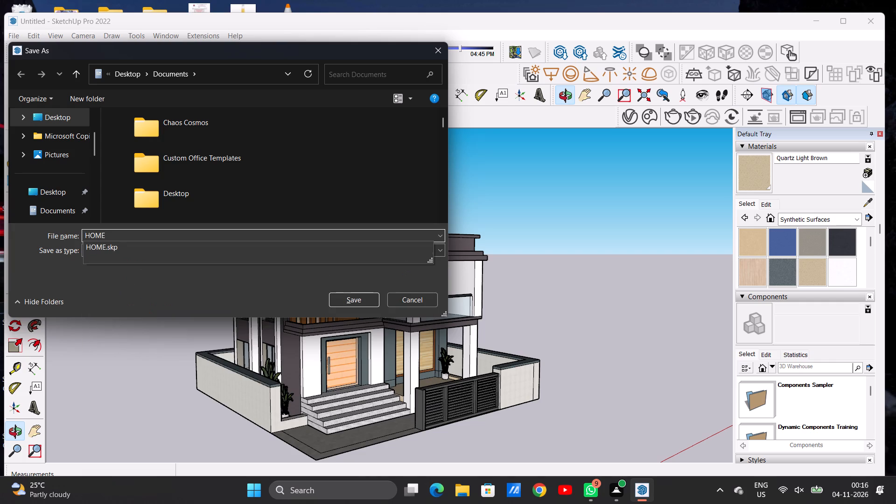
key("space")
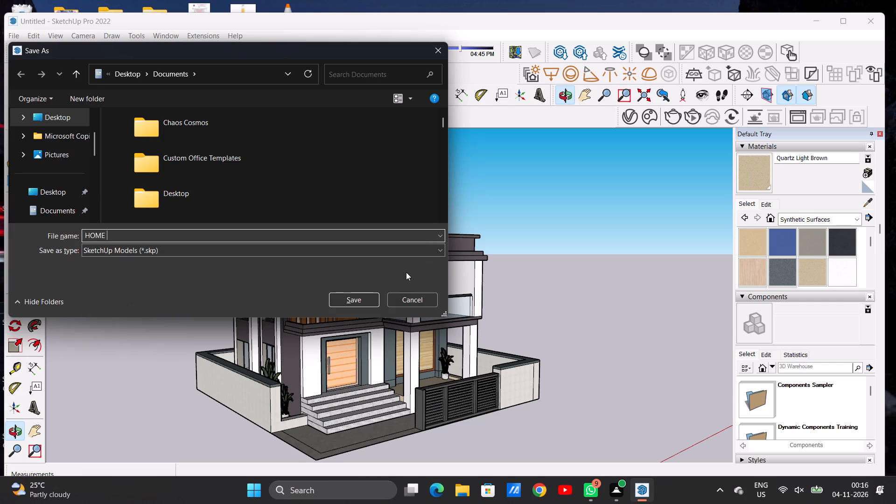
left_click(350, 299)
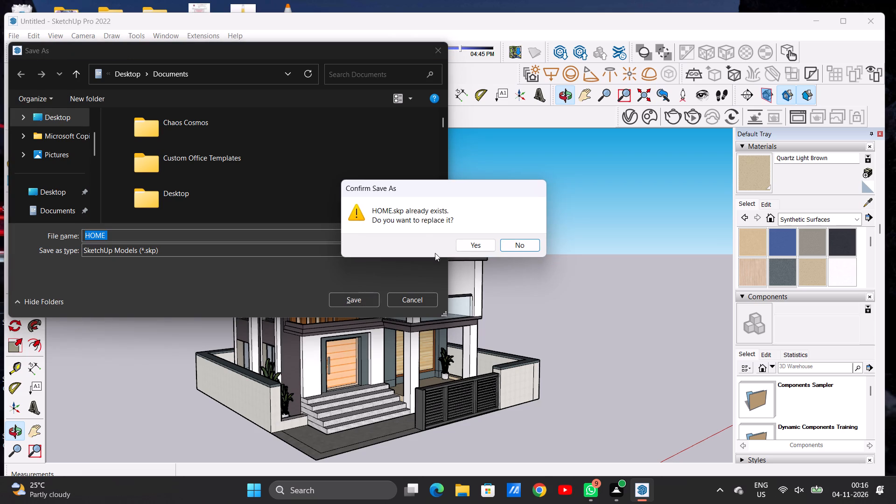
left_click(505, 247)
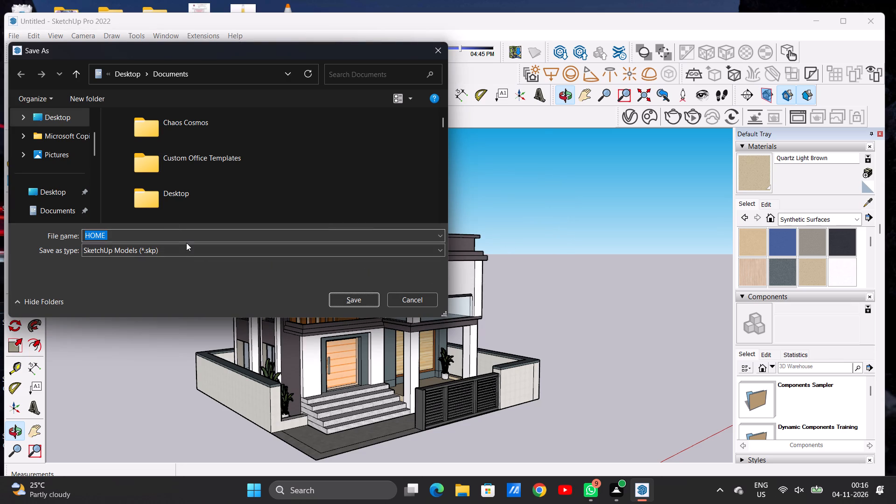
Save the model in the Documents folder under the file name HOME 2.
left_click(207, 232)
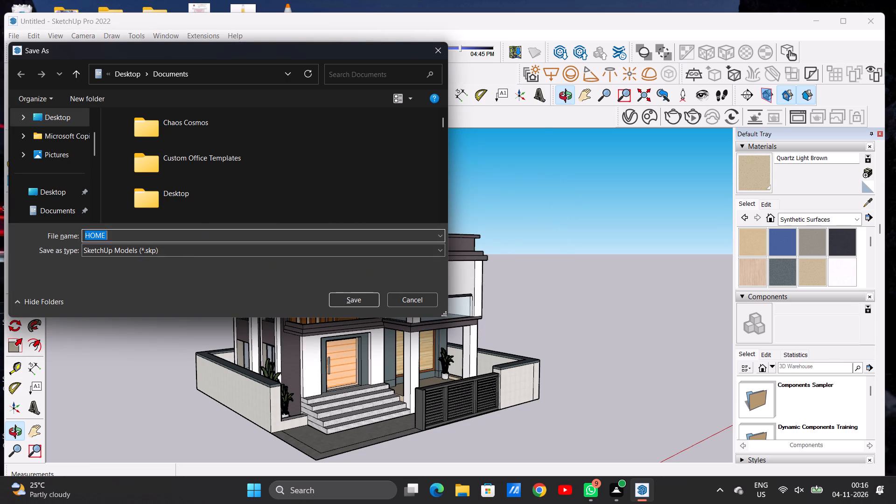
key("space")
type("HO")
key("m")
type("E")
key("space")
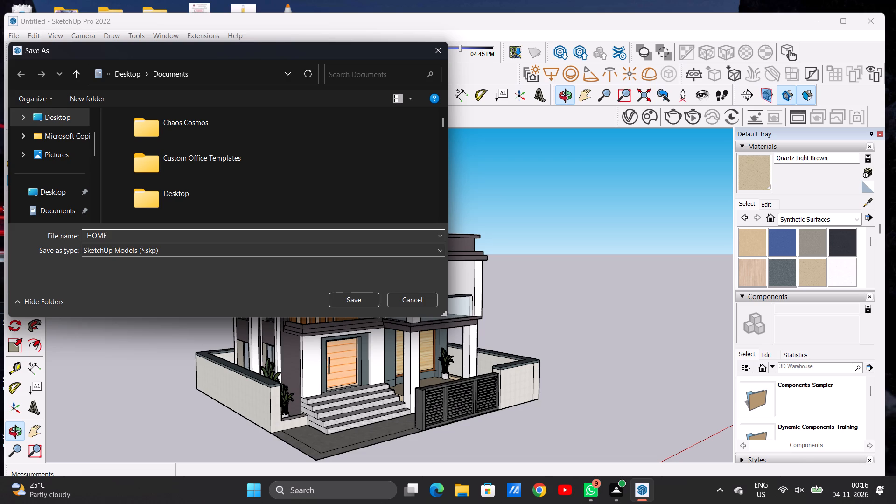
key("2")
left_click(357, 294)
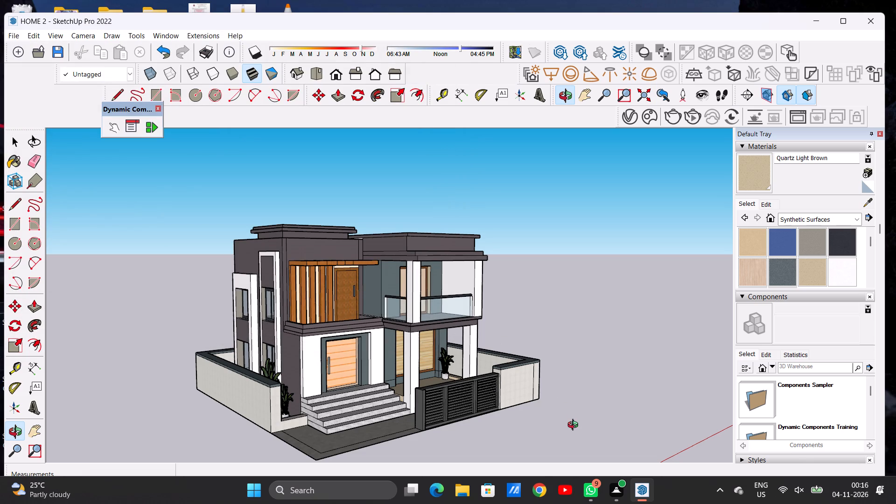
Export the current view to the Downloads folder as a 2D JPEG image named HOME 2 PDF.
left_click(15, 36)
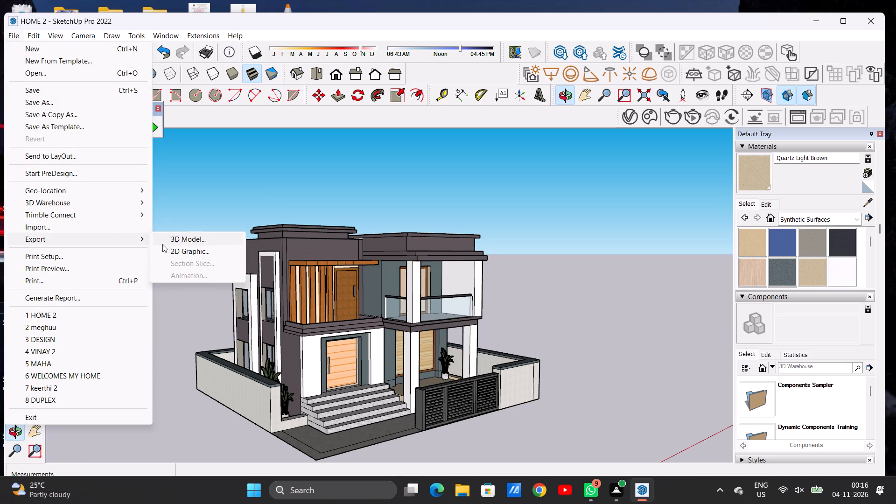
left_click(169, 250)
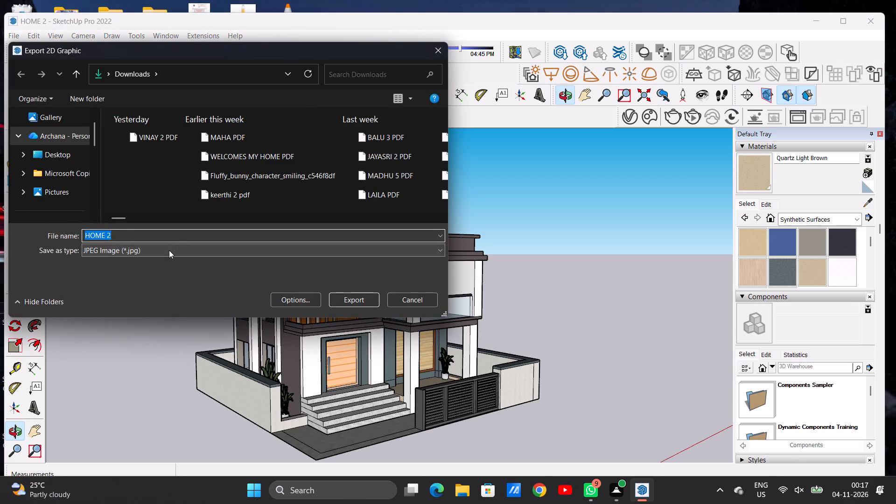
left_click(182, 233)
key("space")
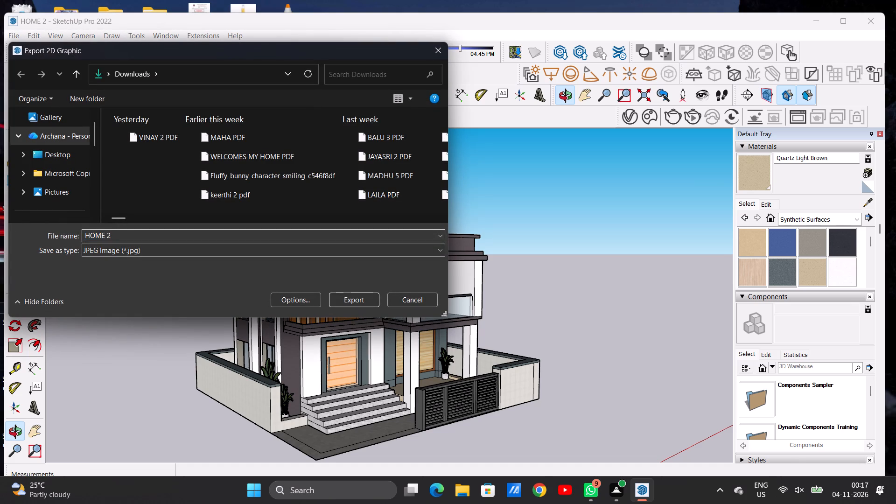
type("PDF")
left_click(347, 295)
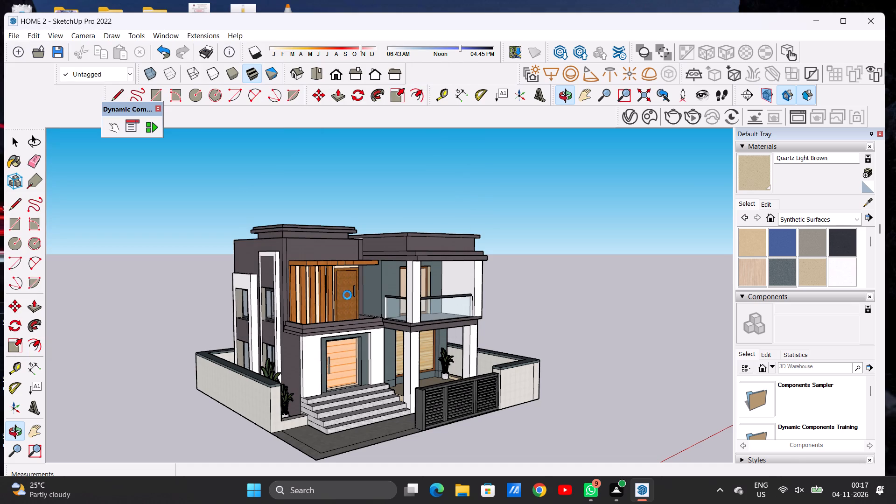